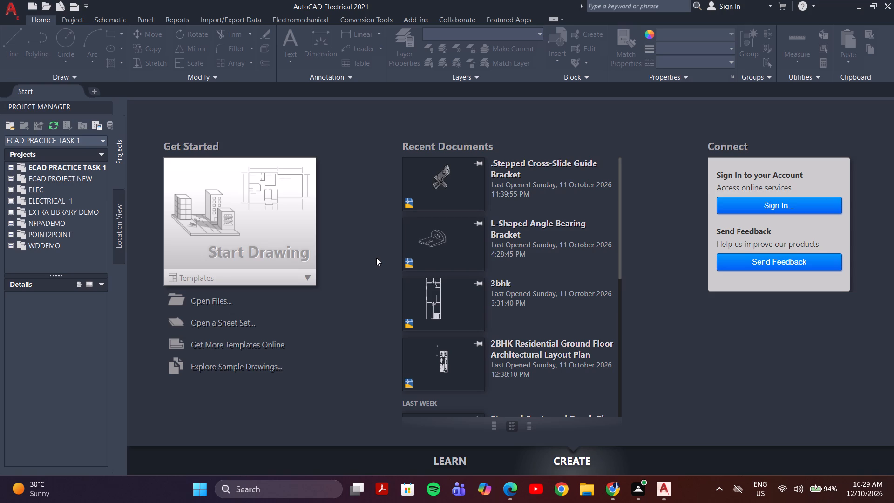
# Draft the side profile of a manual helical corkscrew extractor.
# Start a new blank drawing.
pyautogui.click(276, 214)
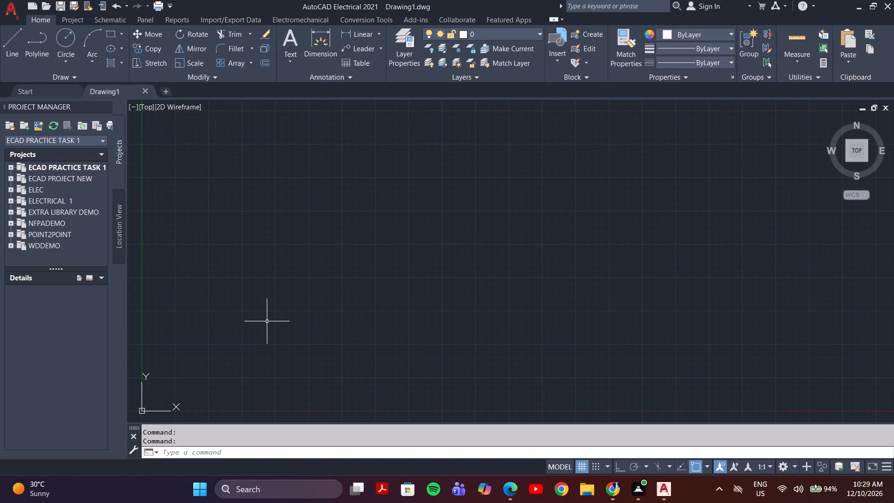
# Configure the drawing units with length precision 0 and millimeters as the insertion scale.
pyautogui.write('un')
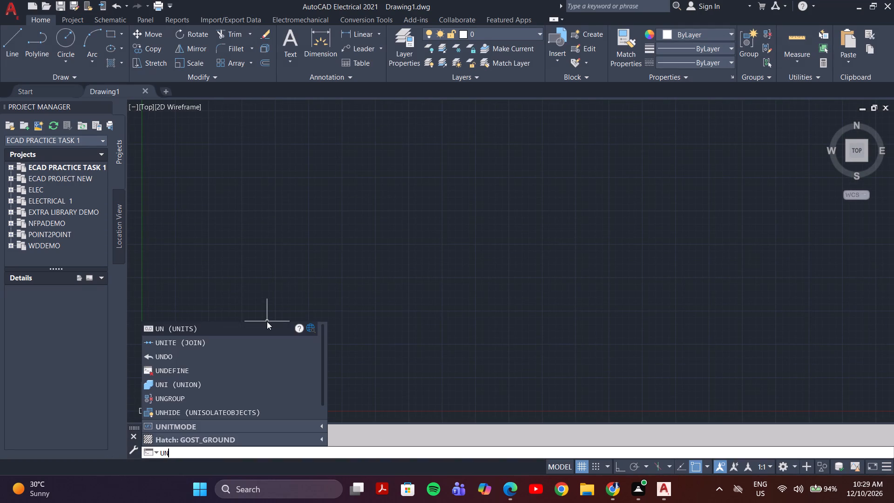
pyautogui.press('Return')
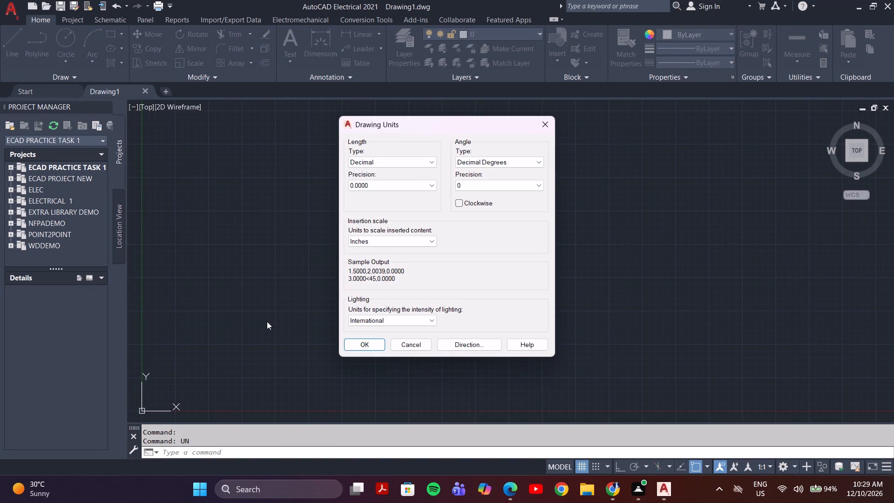
pyautogui.click(370, 188)
pyautogui.click(373, 196)
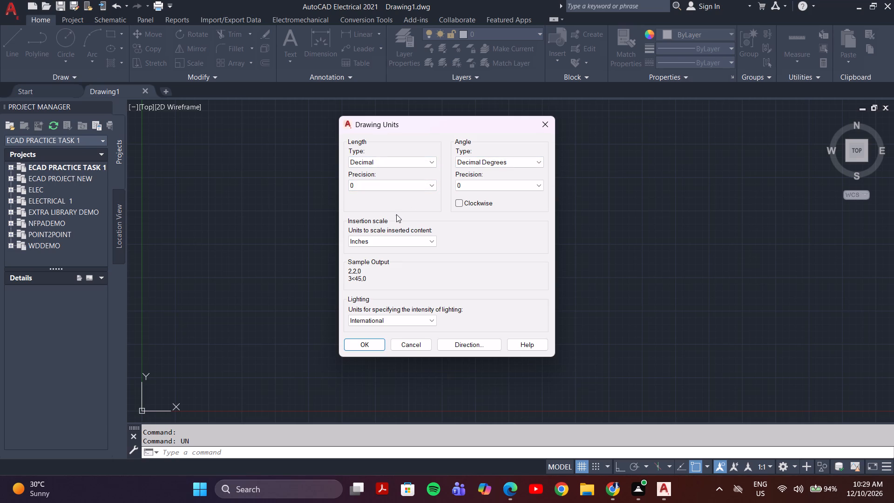
pyautogui.click(379, 240)
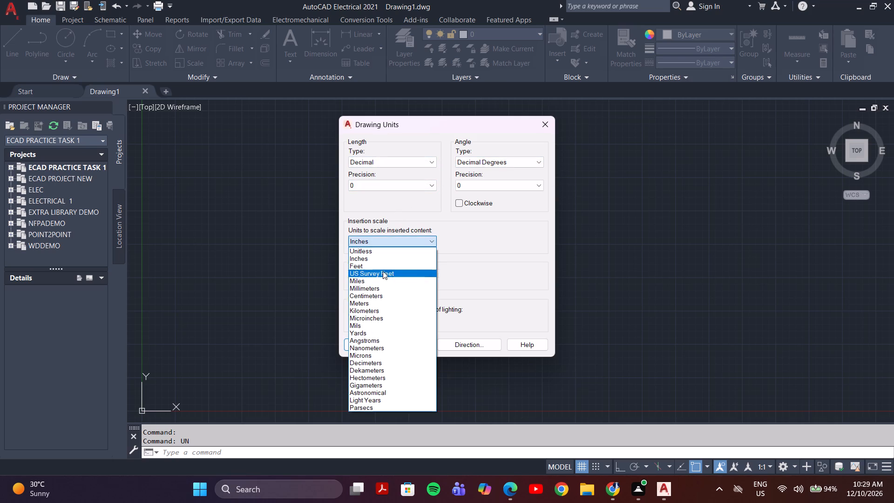
pyautogui.click(380, 291)
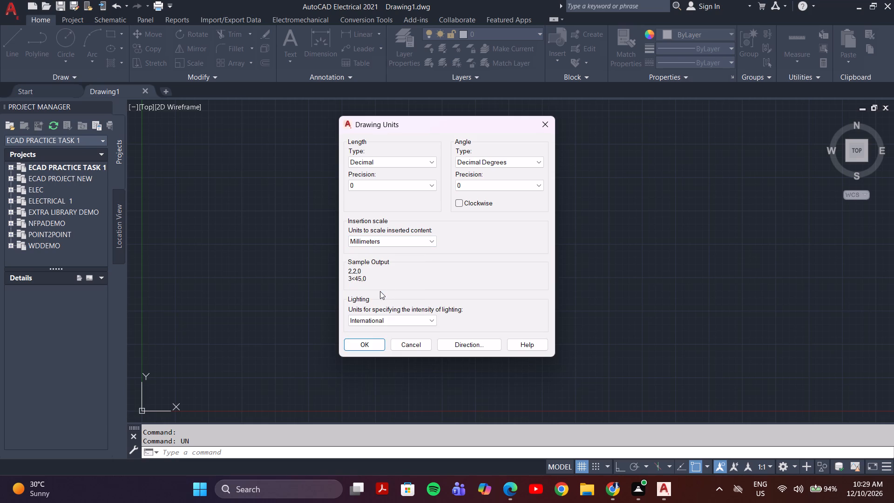
pyautogui.click(371, 343)
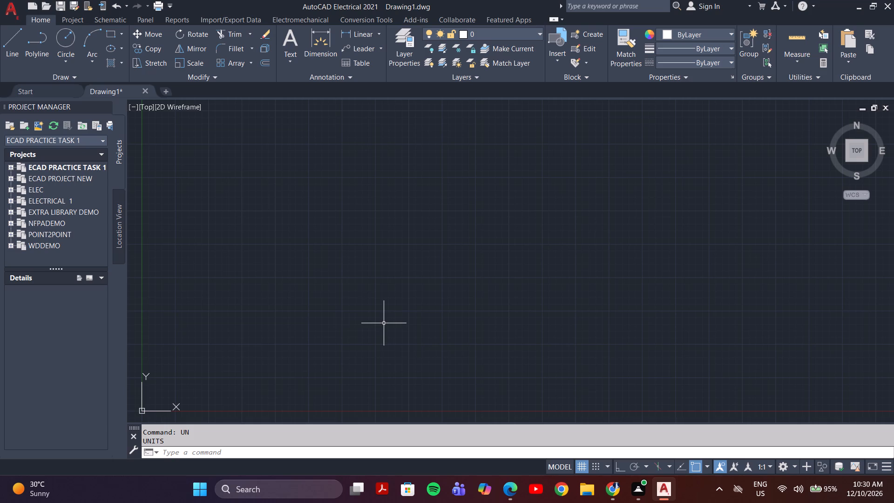
# Set the model space limits from lower-left corner 0,0 to upper-right corner 100,100.
pyautogui.write('lim')
pyautogui.press('Return')
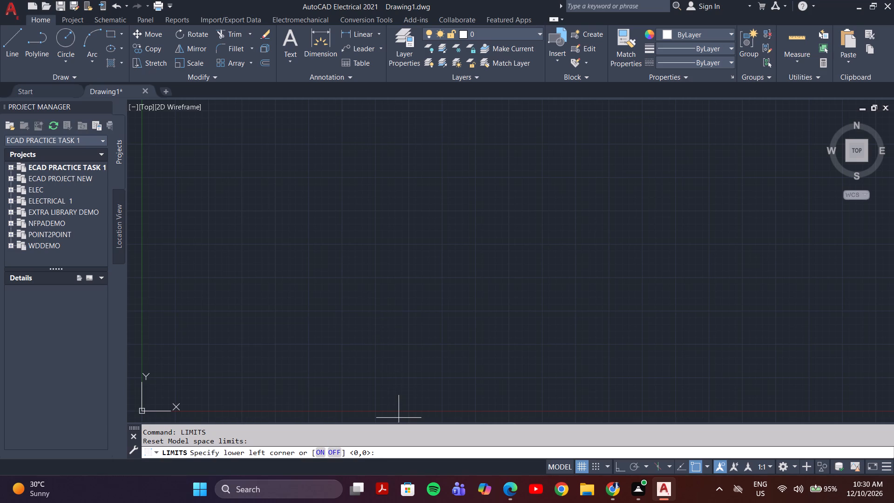
pyautogui.press('0')
pyautogui.write(',0')
pyautogui.press('Return')
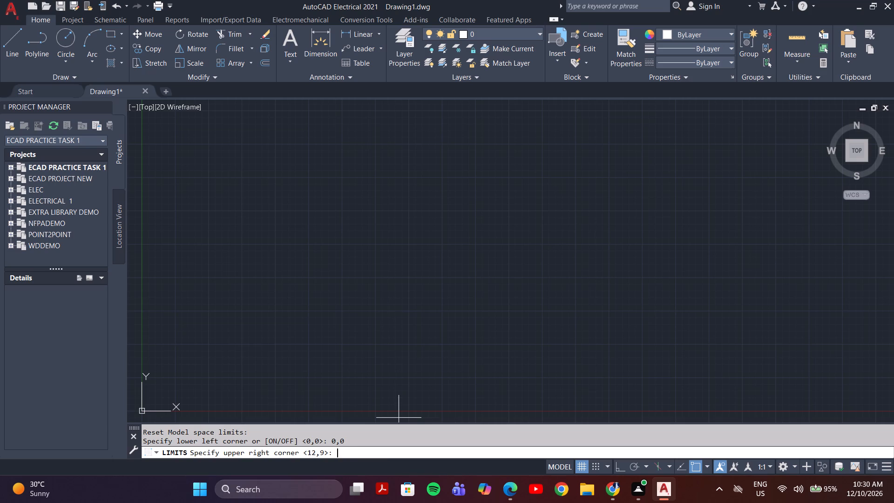
pyautogui.write('100')
pyautogui.write(',100')
pyautogui.press('Return')
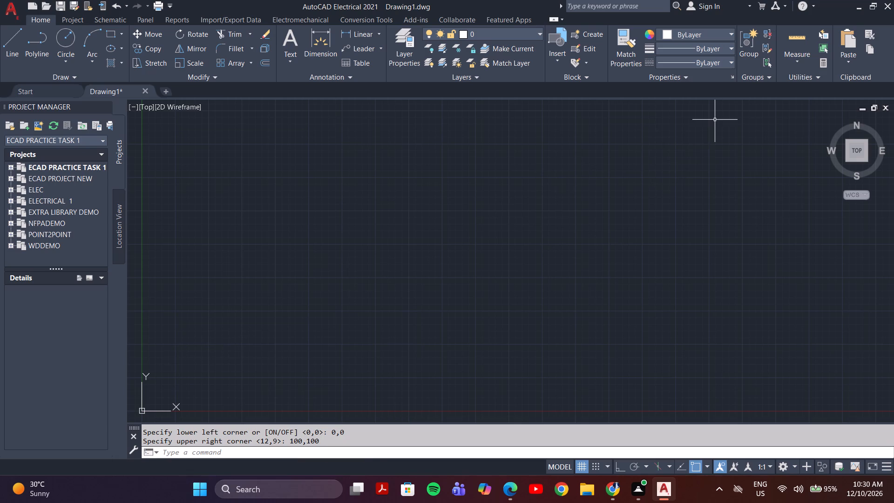
# Modify the Standard dimension style to use an arrow size of 6.
pyautogui.press('d')
pyautogui.press('Return')
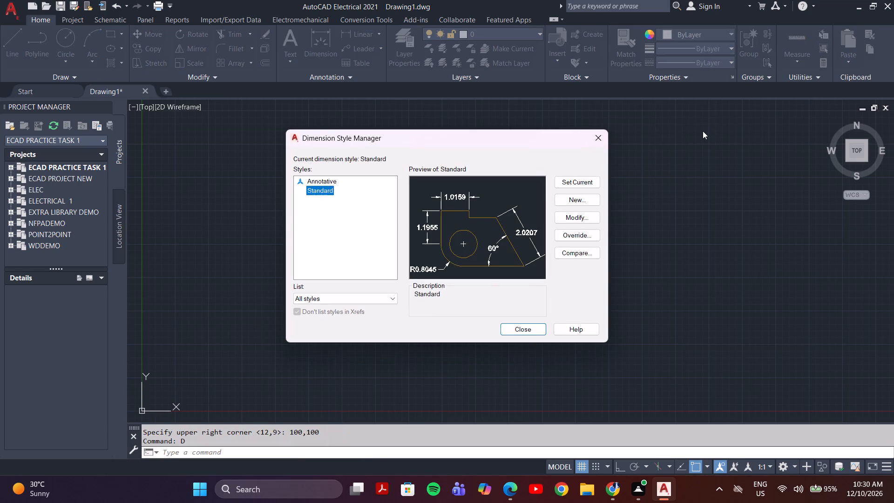
pyautogui.click(587, 217)
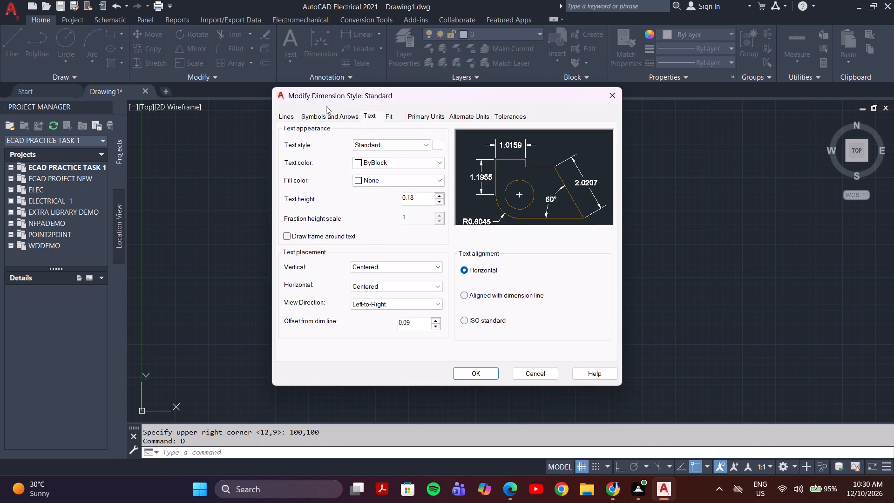
pyautogui.click(325, 113)
pyautogui.moveTo(314, 224); pyautogui.dragTo(262, 225)
pyautogui.moveTo(307, 231); pyautogui.dragTo(295, 231)
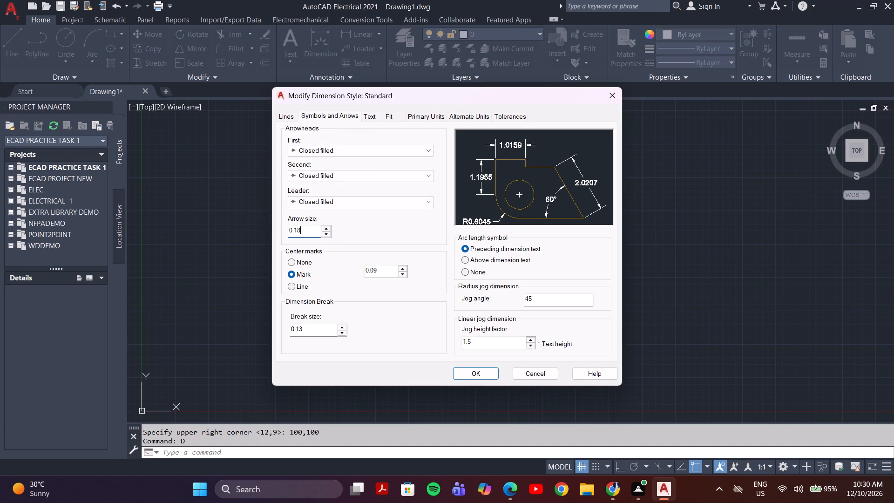
pyautogui.moveTo(295, 231); pyautogui.dragTo(262, 230)
pyautogui.press('BackSpace')
pyautogui.press('6')
# Set the Standard dimension style's text height to 6.
pyautogui.click(379, 118)
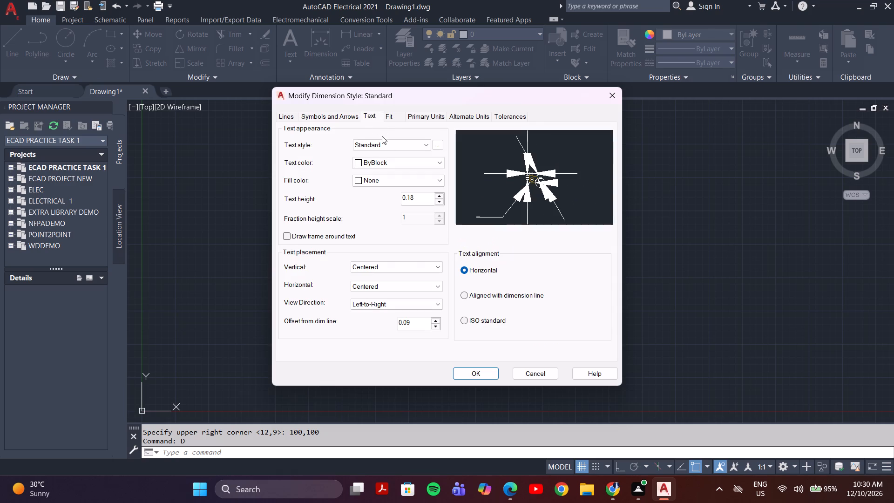
pyautogui.moveTo(419, 201); pyautogui.dragTo(372, 222)
pyautogui.press('BackSpace')
pyautogui.press('6')
# Set the linear dimension precision to 0, save the Standard dimension style, make it current and leave the style manager.
pyautogui.click(420, 114)
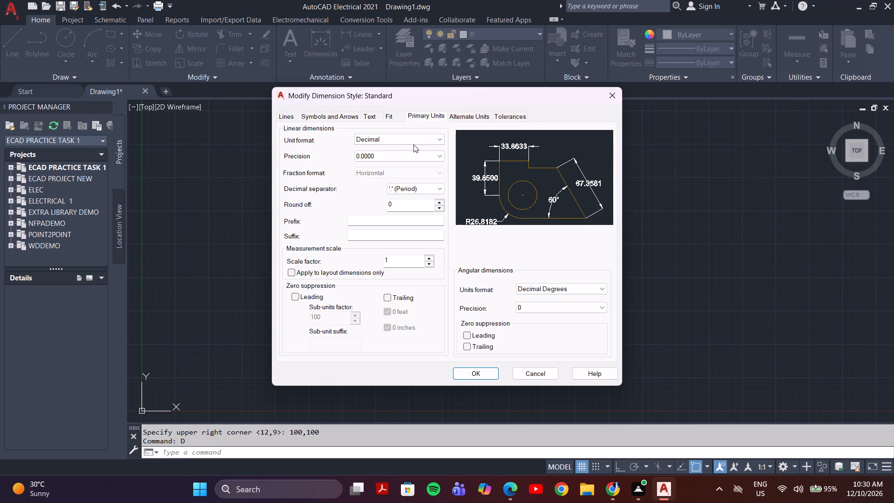
pyautogui.click(408, 161)
pyautogui.click(400, 167)
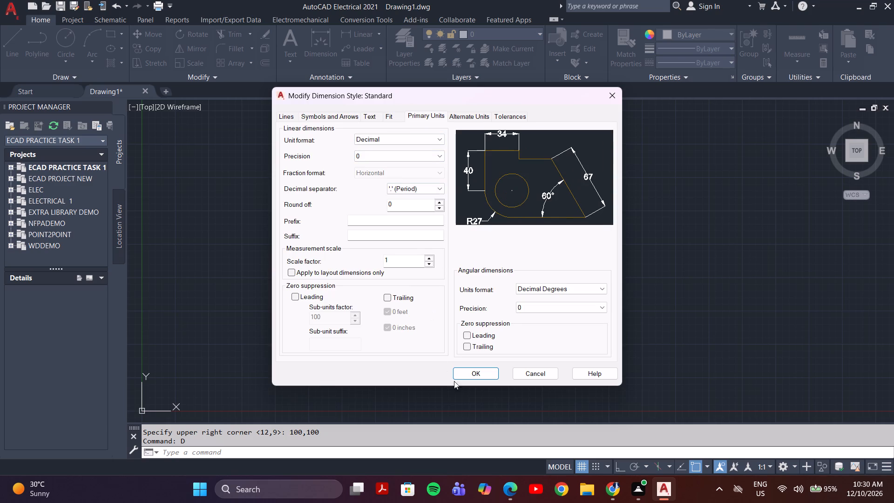
pyautogui.click(463, 375)
pyautogui.click(562, 184)
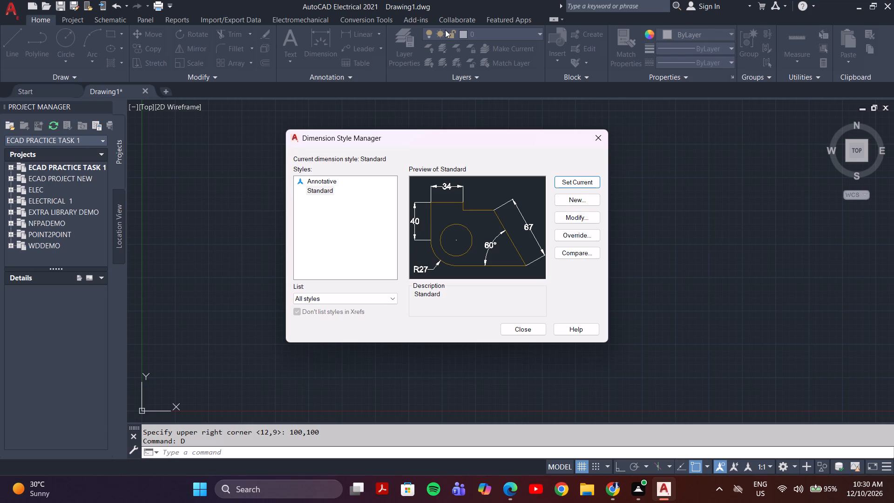
pyautogui.click(536, 333)
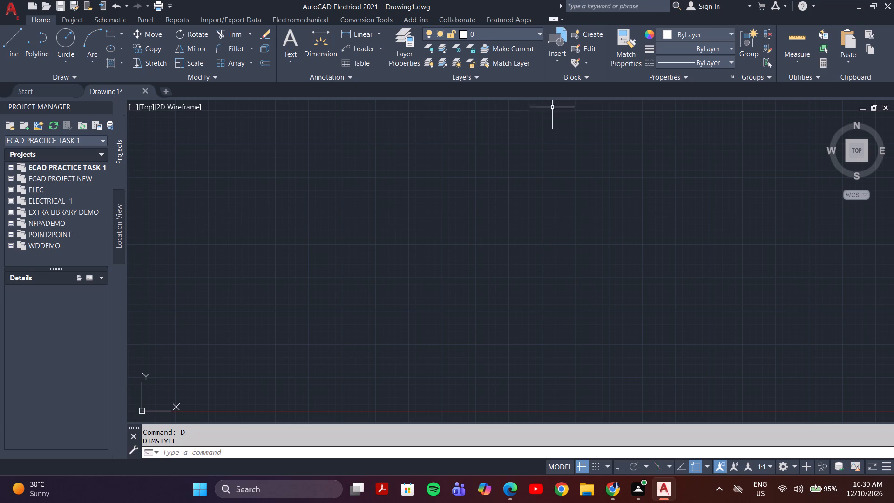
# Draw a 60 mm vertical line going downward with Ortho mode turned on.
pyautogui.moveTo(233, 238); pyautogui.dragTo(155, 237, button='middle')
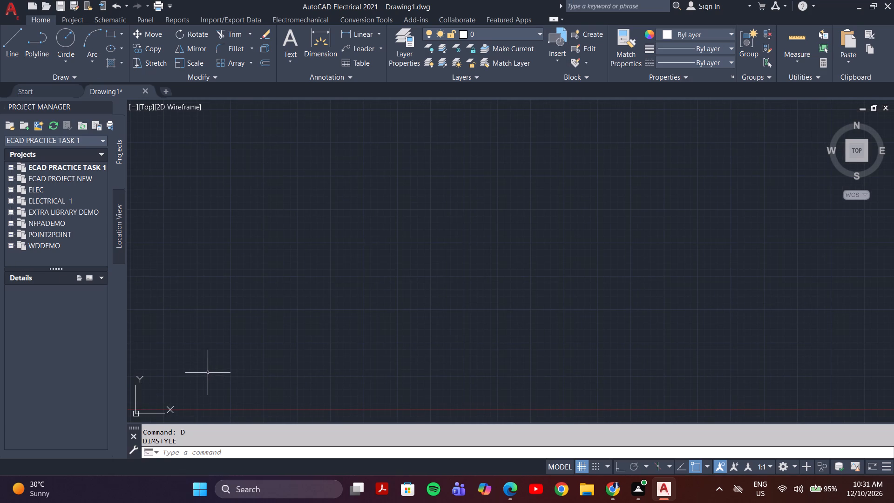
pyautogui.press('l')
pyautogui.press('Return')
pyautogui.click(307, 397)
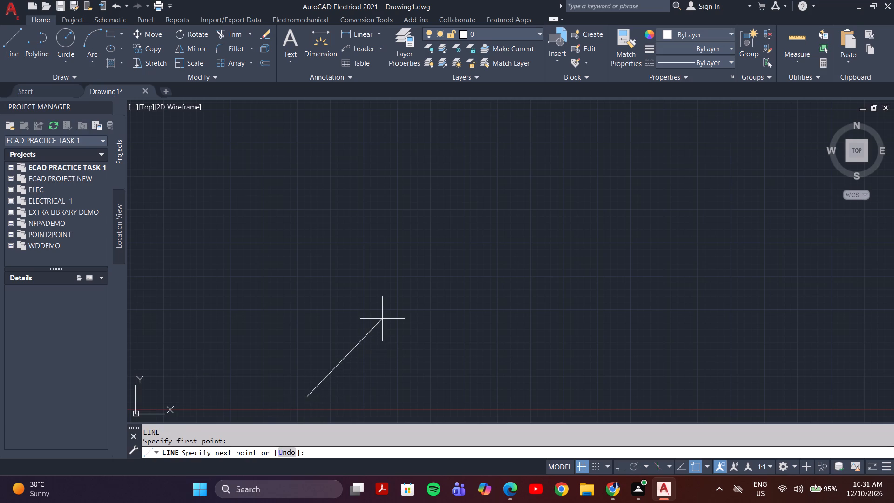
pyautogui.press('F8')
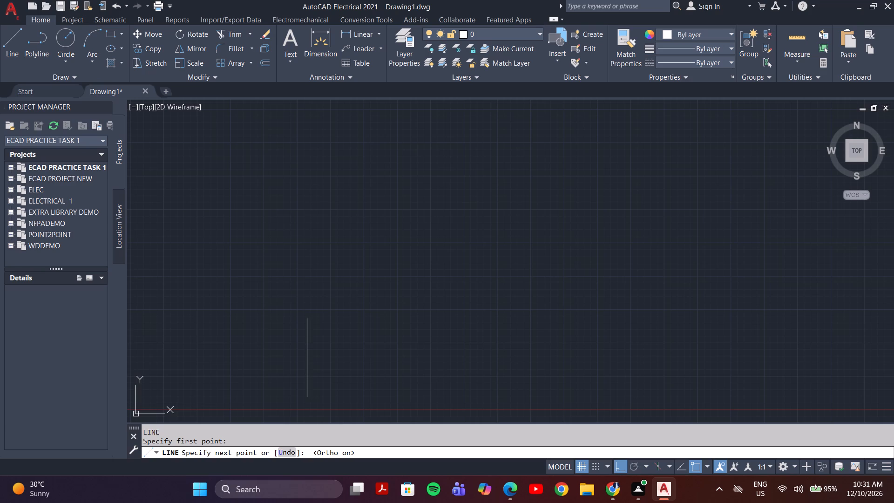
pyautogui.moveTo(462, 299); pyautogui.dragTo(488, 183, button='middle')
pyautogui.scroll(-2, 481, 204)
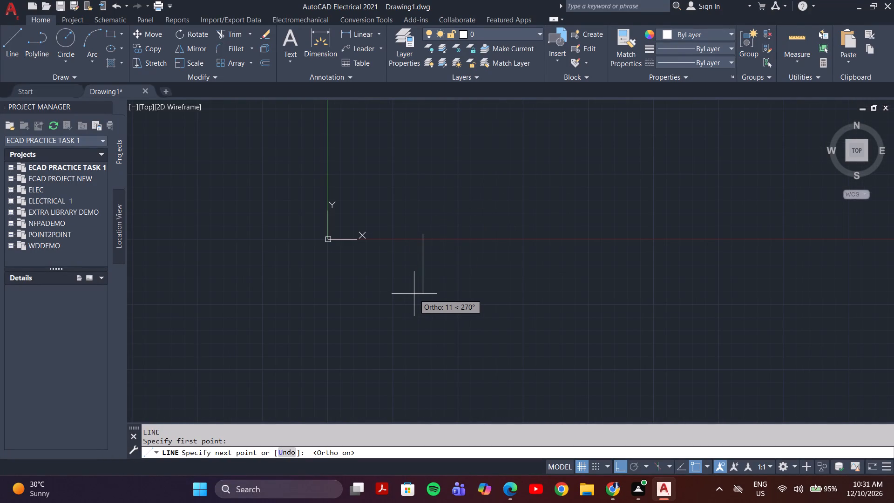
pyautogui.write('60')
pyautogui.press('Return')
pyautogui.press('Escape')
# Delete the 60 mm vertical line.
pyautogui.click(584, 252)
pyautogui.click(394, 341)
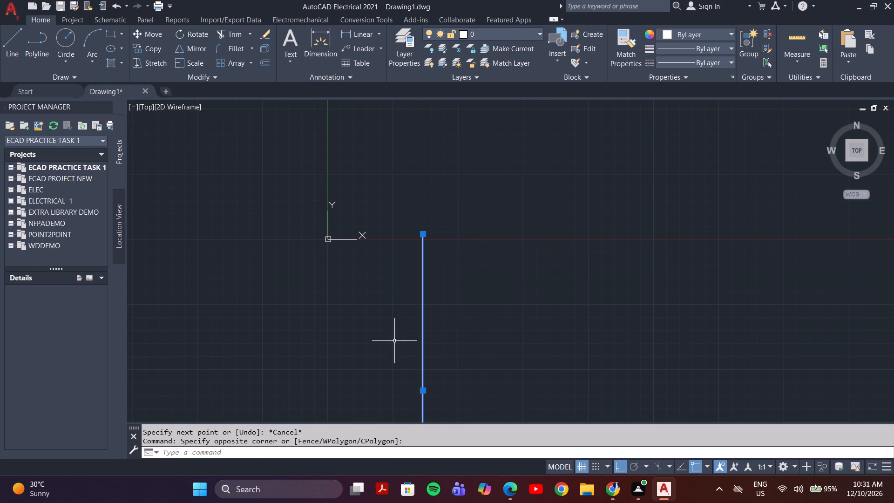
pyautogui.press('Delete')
# Draw a 60 mm horizontal line going right, starting below the X axis.
pyautogui.press('l')
pyautogui.press('Return')
pyautogui.moveTo(403, 305); pyautogui.dragTo(425, 305)
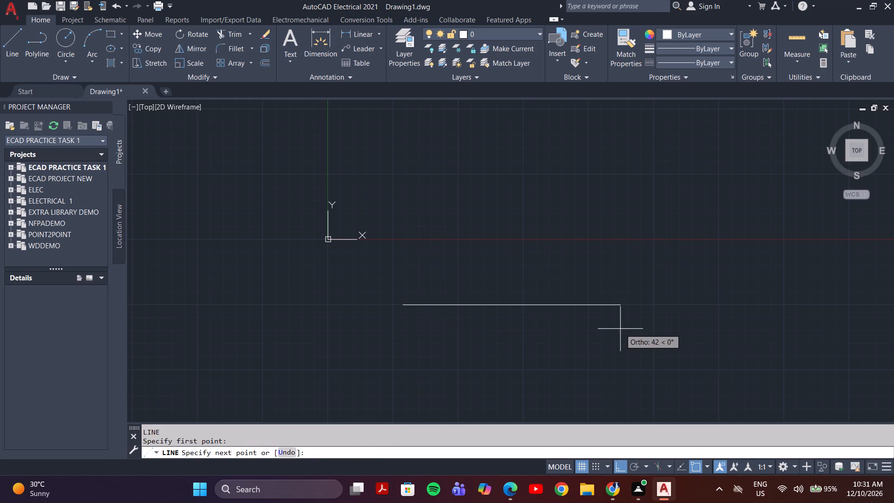
pyautogui.write('60')
pyautogui.press('Return')
# Enable polar tracking at 40, 80, 120, 160 degree increments and draw a segment about 29 mm long at 80° from the horizontal line's right end.
pyautogui.scroll(-4, 622, 309)
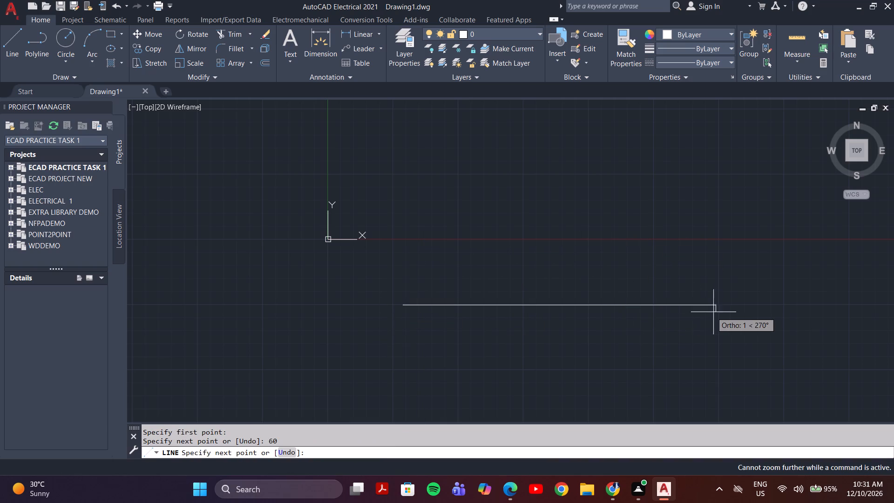
pyautogui.scroll(-2, 726, 336)
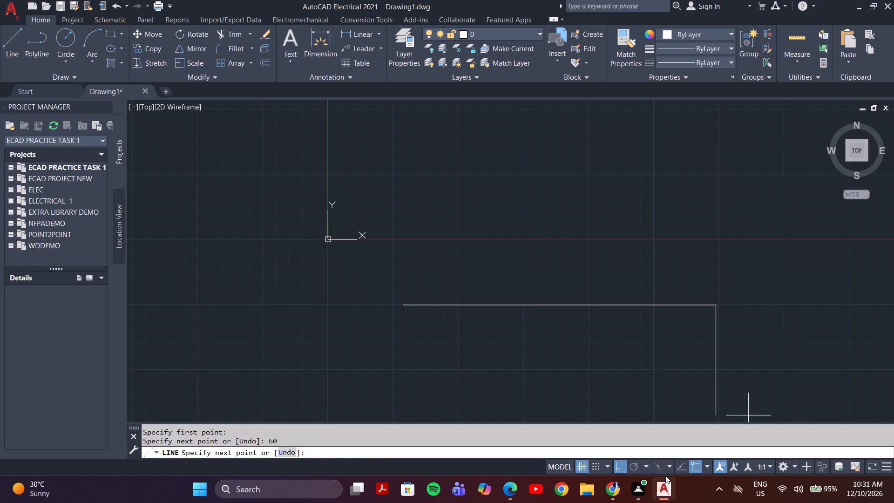
pyautogui.click(637, 464)
pyautogui.click(648, 464)
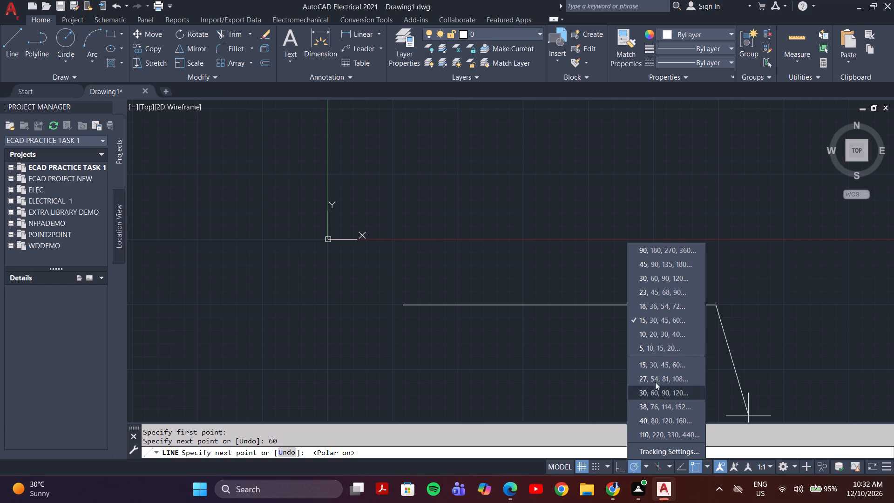
pyautogui.click(677, 420)
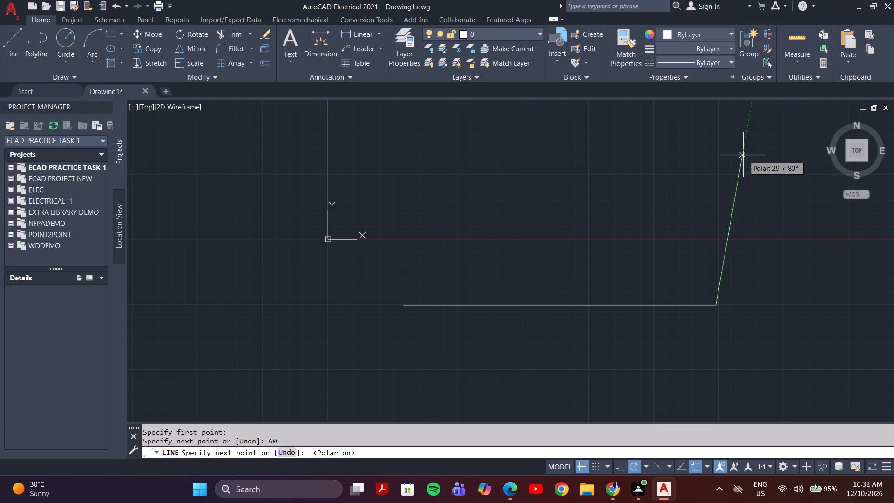
pyautogui.click(743, 155)
pyautogui.press('Escape')
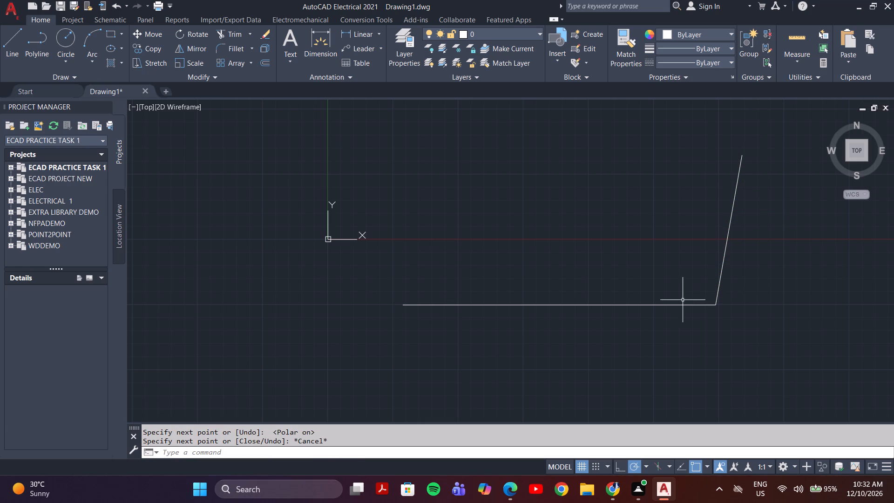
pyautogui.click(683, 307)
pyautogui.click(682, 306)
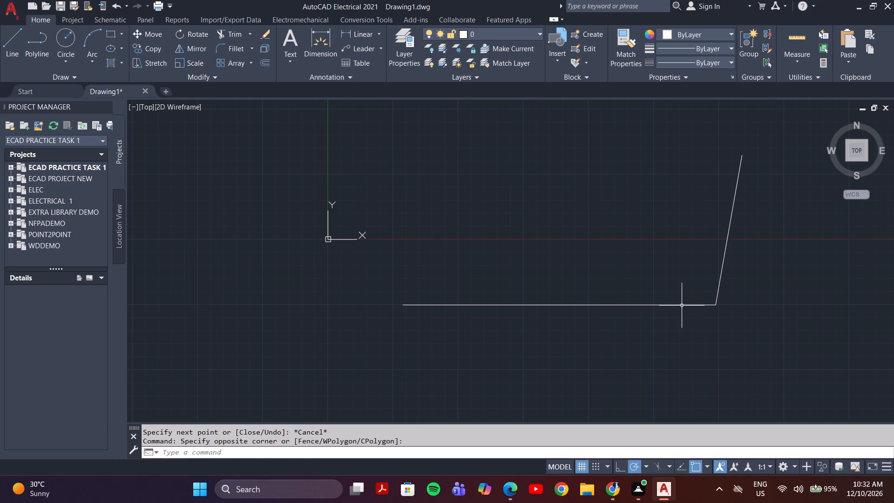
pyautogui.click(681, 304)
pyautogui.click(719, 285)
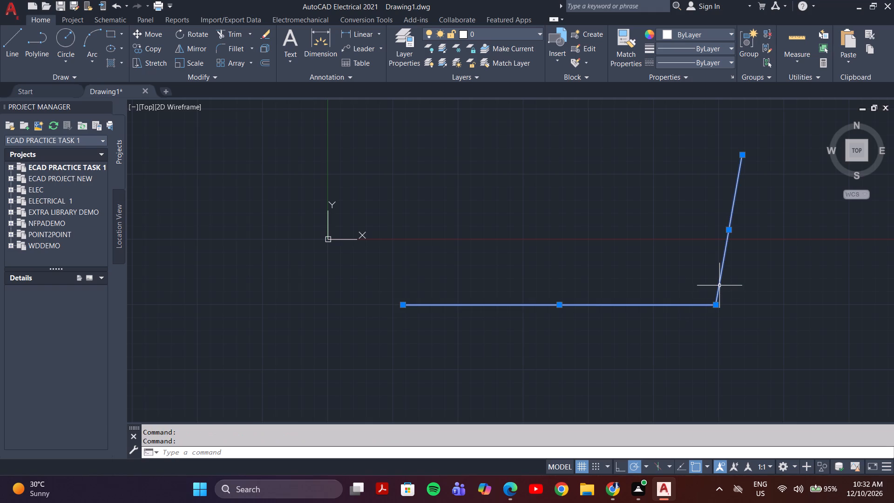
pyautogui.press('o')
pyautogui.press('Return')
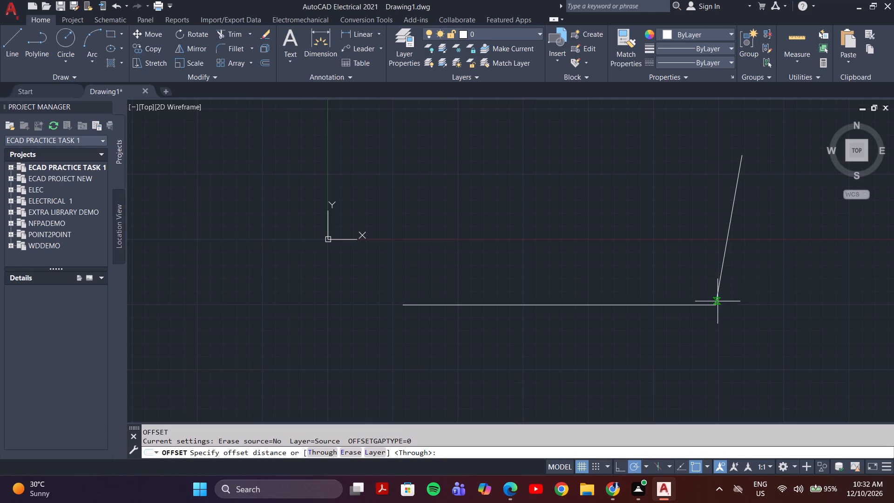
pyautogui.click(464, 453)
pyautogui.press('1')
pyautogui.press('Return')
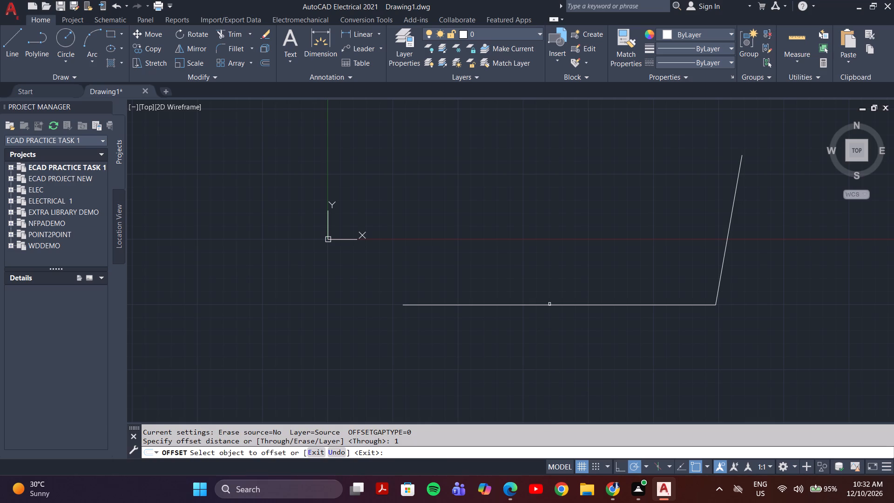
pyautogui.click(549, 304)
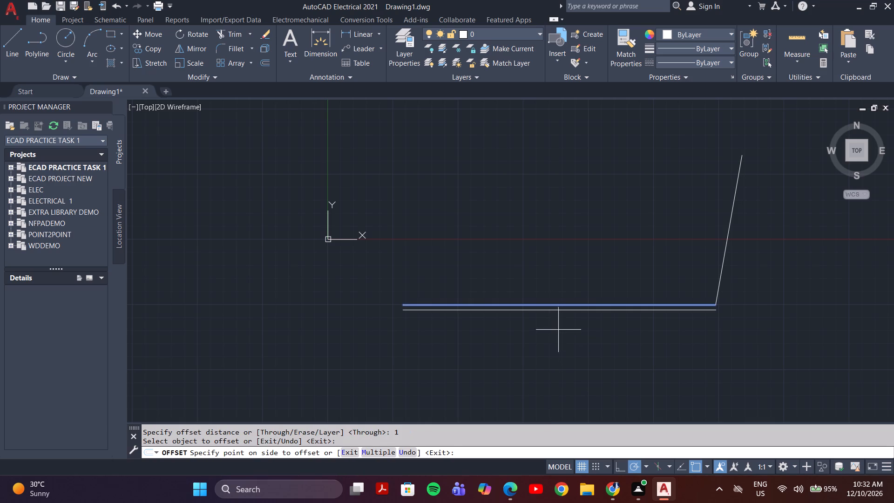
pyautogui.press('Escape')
# Offset the 60 mm horizontal base line 2 mm downward.
pyautogui.press('space')
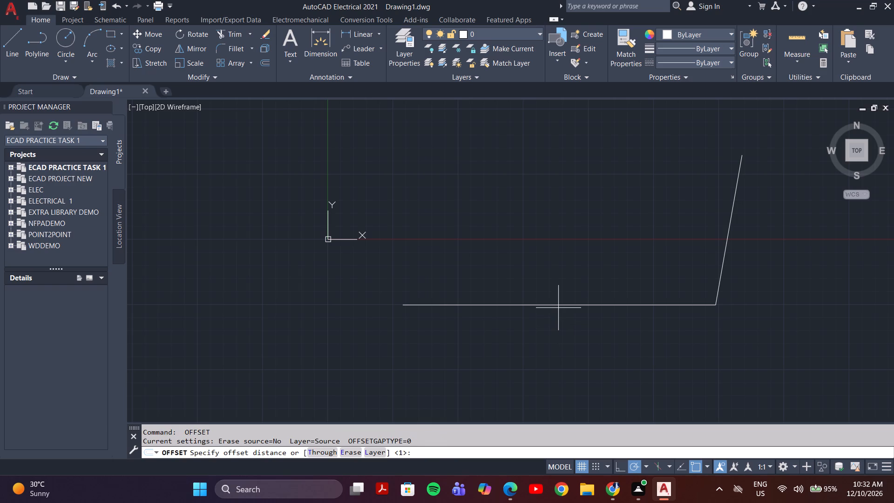
pyautogui.press('2')
pyautogui.press('Return')
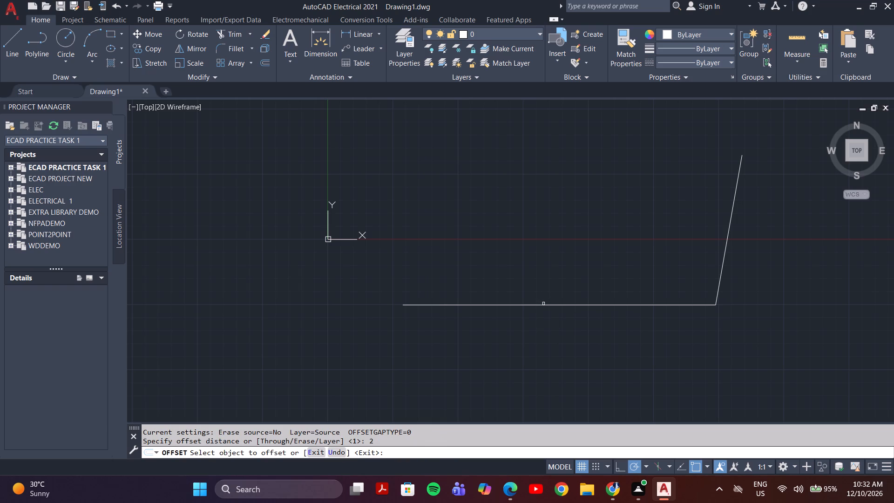
pyautogui.click(546, 305)
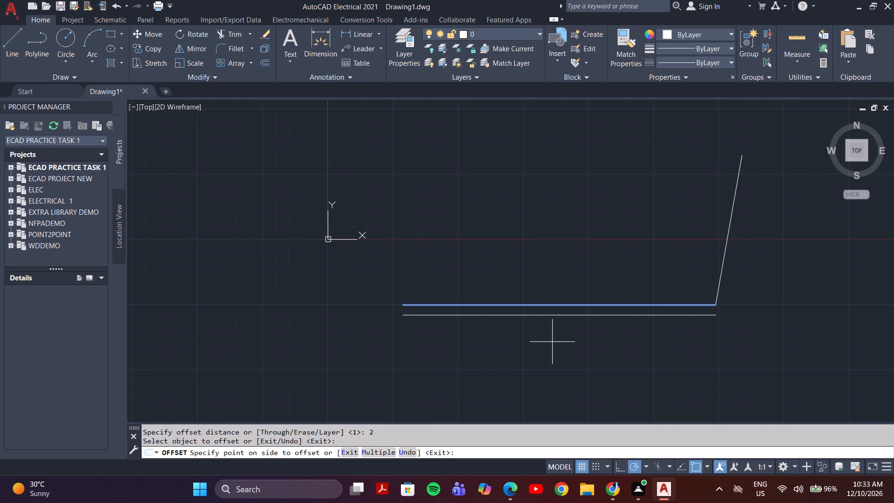
pyautogui.click(515, 327)
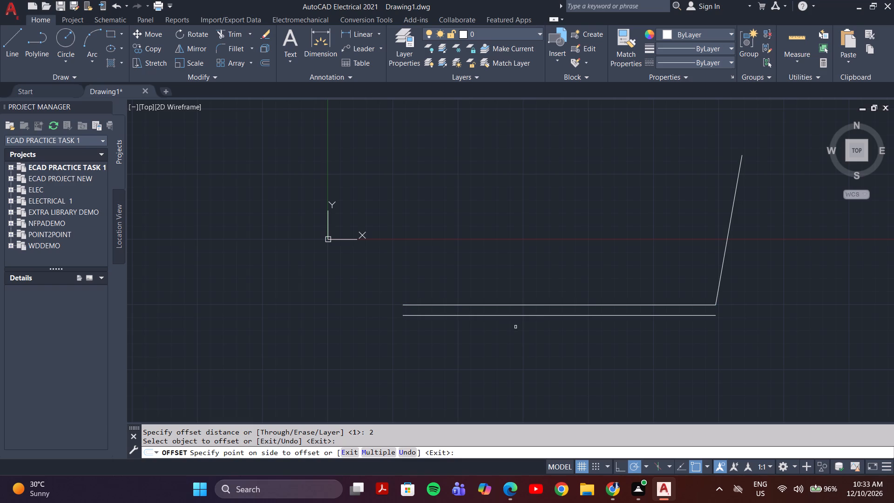
pyautogui.press('Escape')
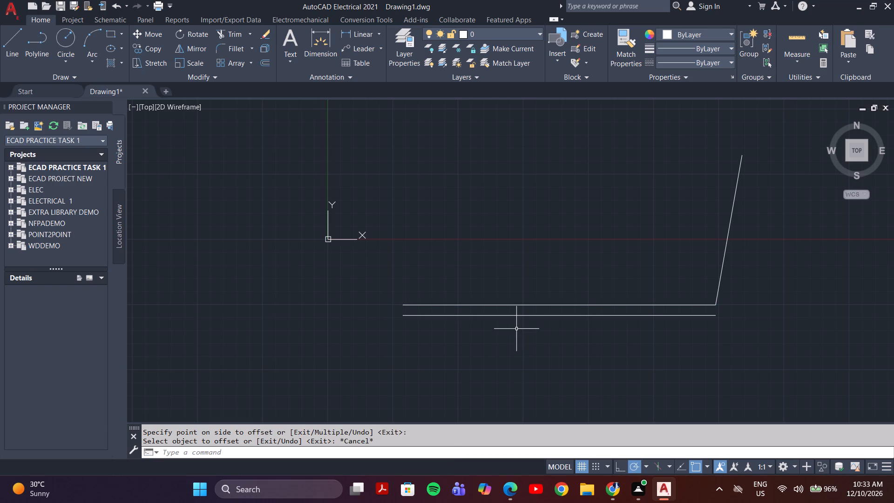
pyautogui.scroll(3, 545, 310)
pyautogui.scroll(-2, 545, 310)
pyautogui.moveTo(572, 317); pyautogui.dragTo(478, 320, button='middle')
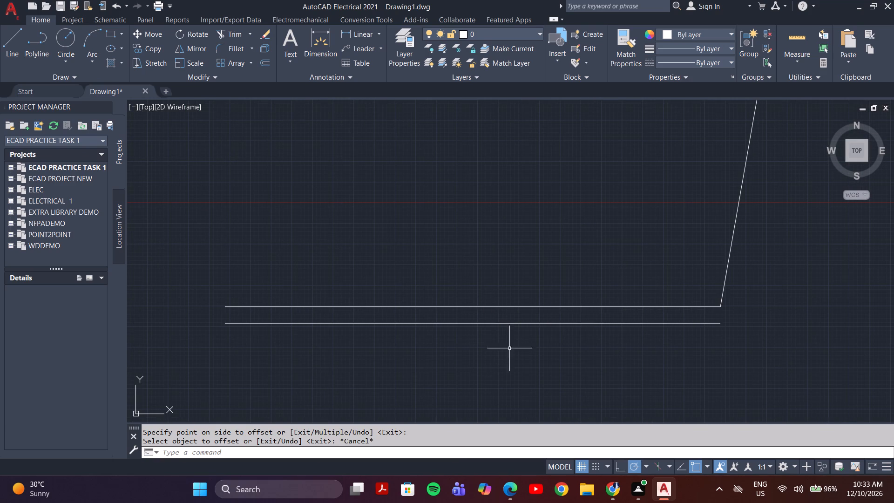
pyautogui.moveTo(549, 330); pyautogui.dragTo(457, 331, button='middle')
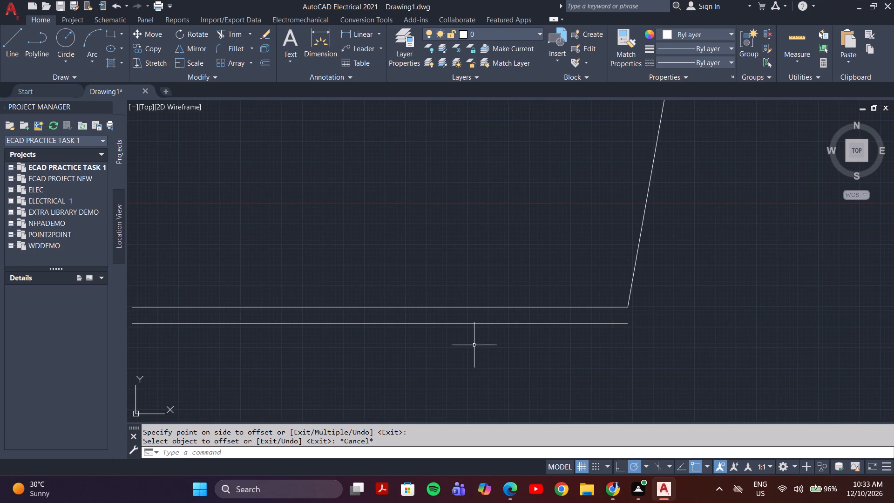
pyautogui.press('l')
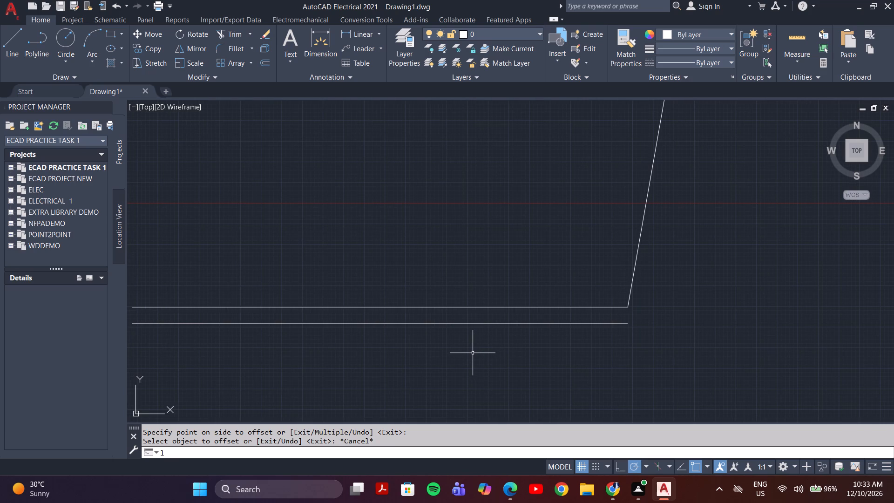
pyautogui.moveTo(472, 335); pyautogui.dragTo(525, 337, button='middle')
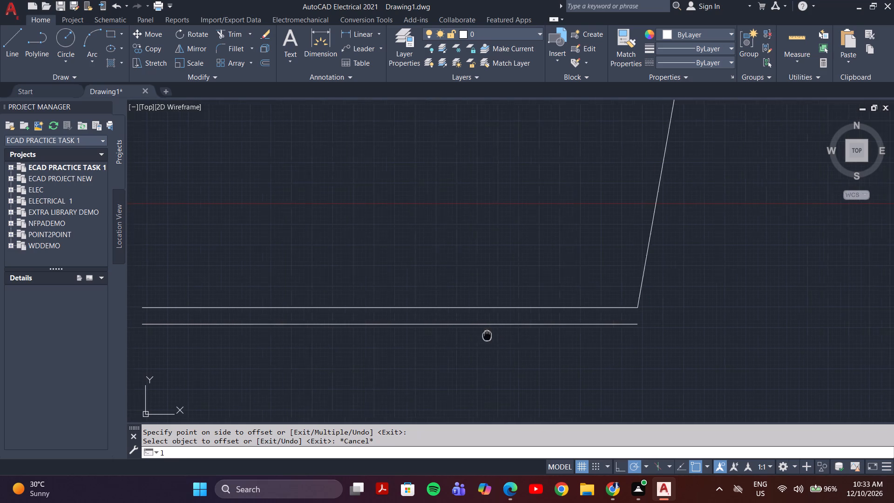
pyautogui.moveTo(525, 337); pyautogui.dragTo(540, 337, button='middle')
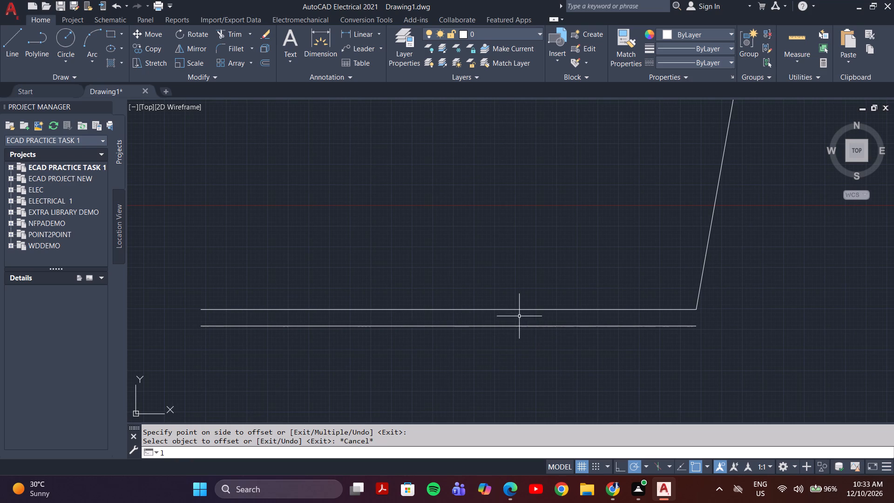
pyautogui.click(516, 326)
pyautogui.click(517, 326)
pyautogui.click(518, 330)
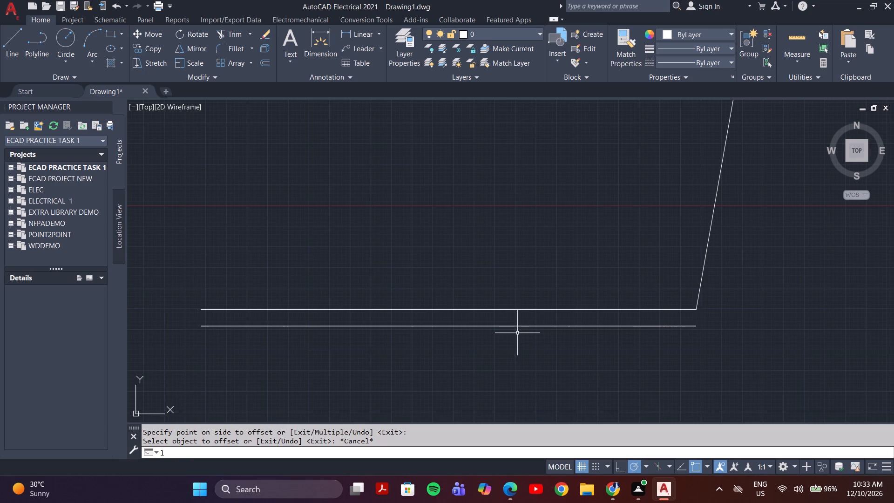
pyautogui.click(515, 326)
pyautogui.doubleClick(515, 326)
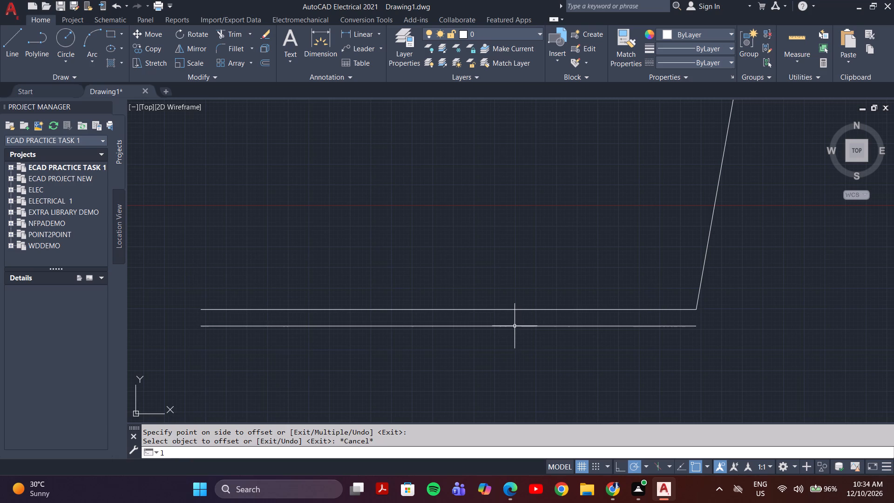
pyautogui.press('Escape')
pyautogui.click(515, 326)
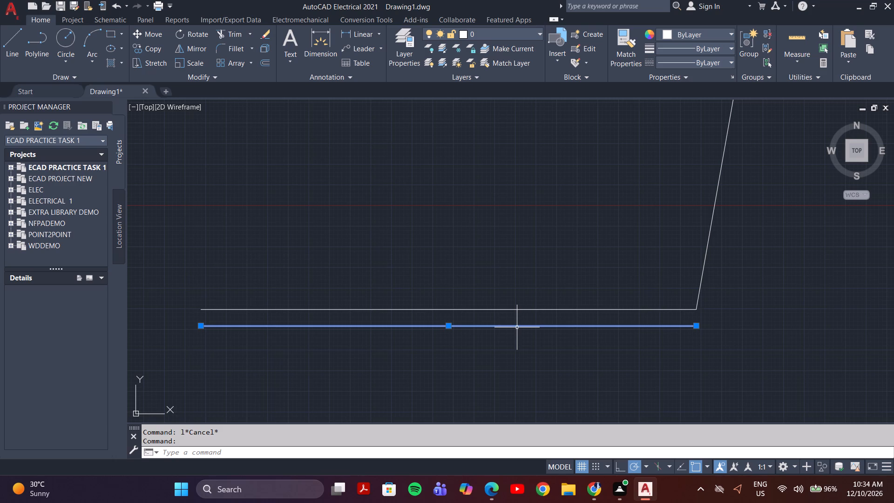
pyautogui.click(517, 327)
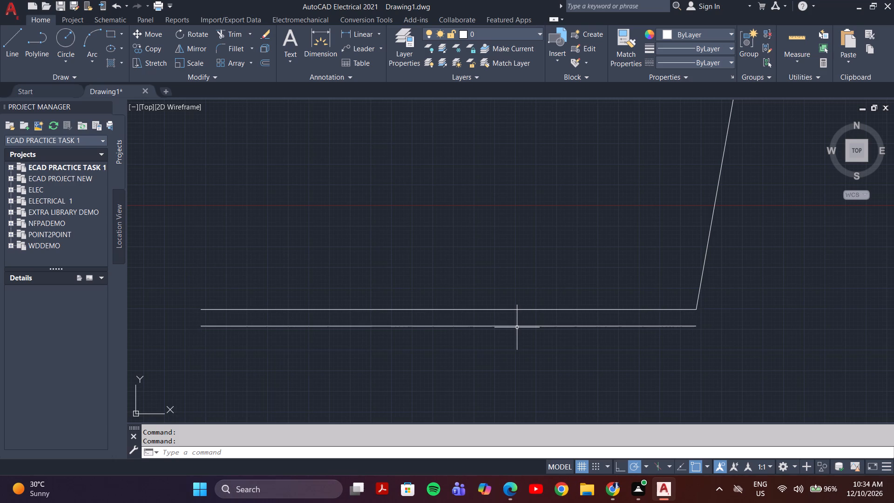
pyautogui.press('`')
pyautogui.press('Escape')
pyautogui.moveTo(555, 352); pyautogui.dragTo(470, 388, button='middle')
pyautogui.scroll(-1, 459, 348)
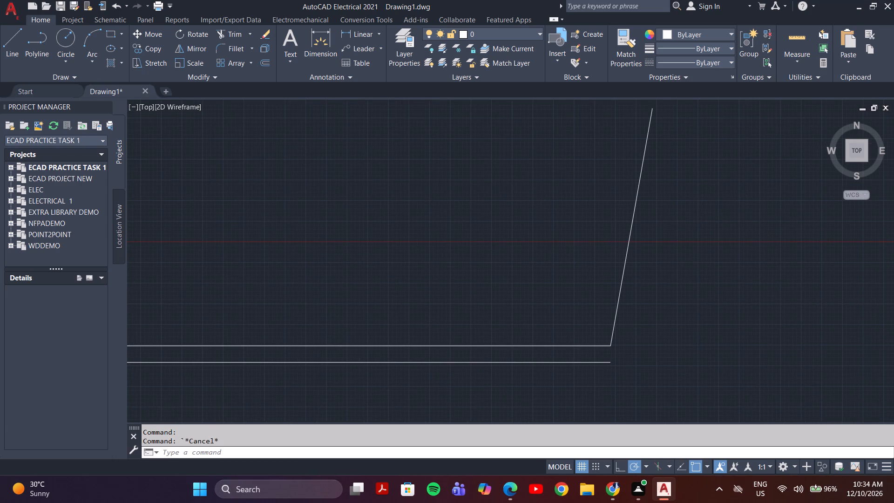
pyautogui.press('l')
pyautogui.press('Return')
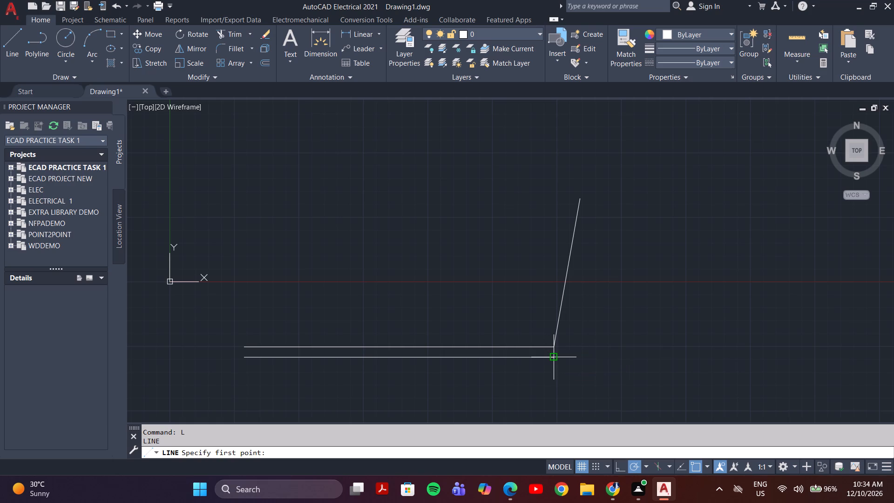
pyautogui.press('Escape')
# Offset the angled side line 2 mm outward, to the right of the original.
pyautogui.click(559, 321)
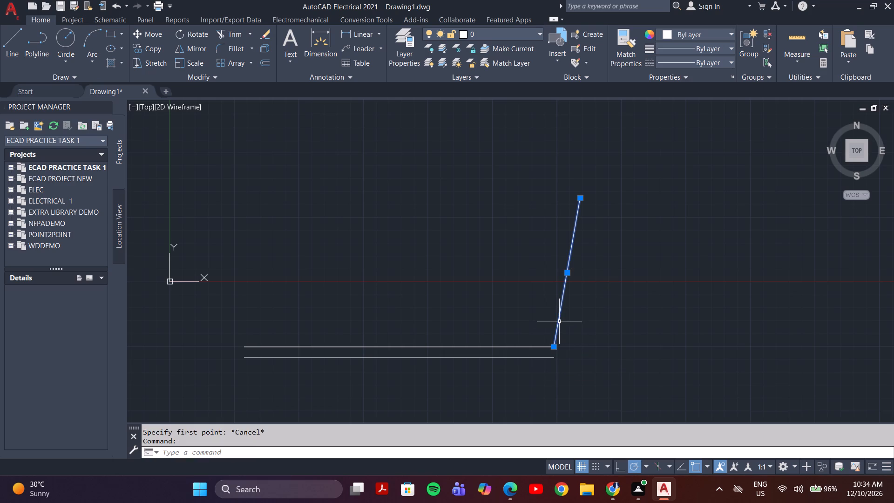
pyautogui.press('o')
pyautogui.press('Return')
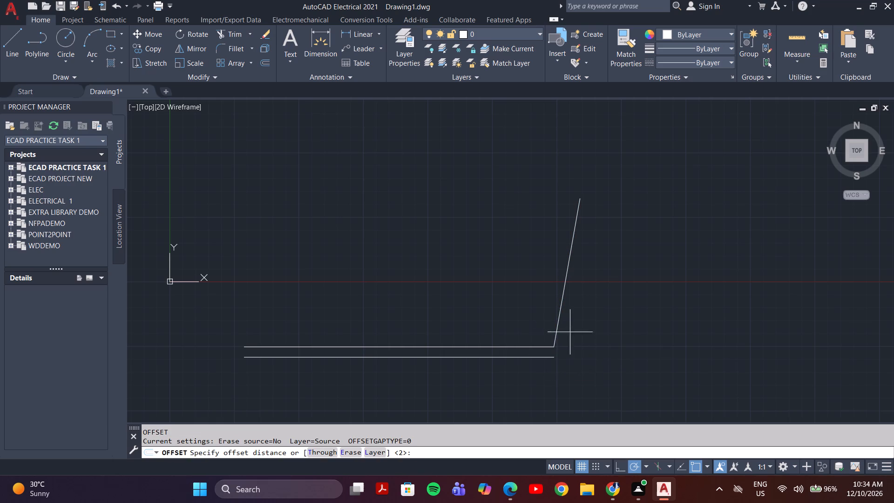
pyautogui.press('space')
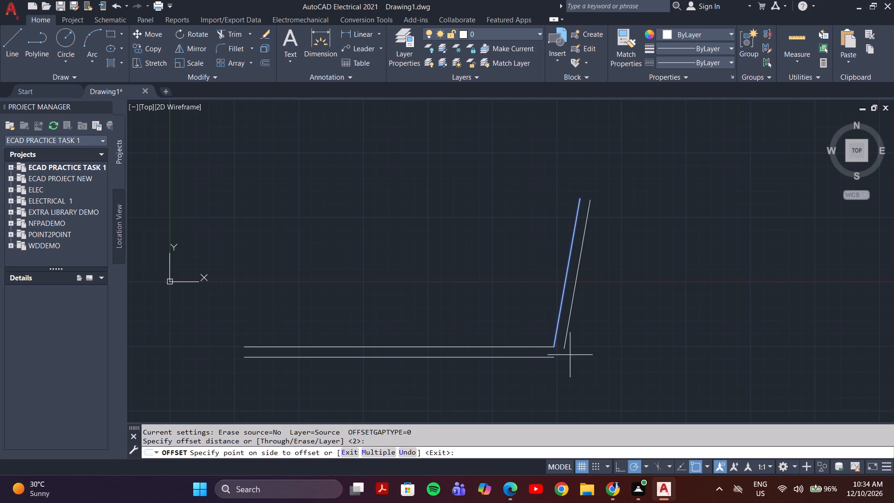
pyautogui.click(570, 355)
pyautogui.press('Escape')
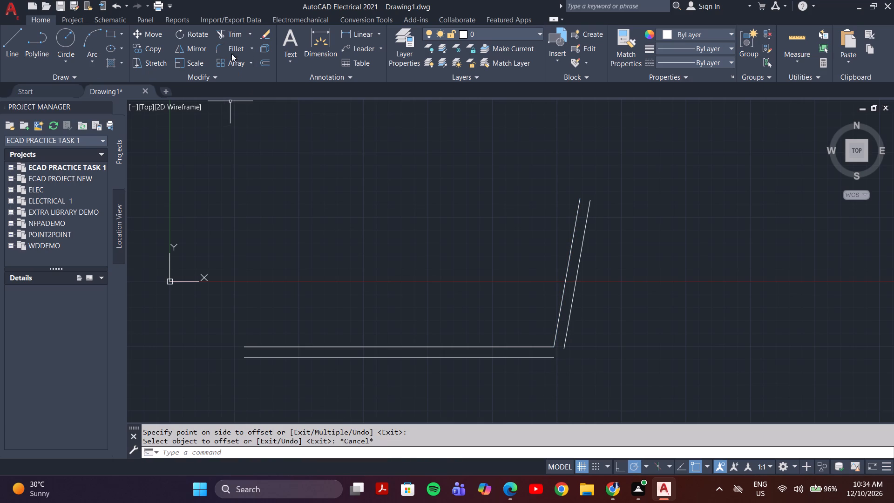
# Fillet the lower offset base line and the outer offset angled line with radius 0 to form a sharp outer corner.
pyautogui.click(233, 48)
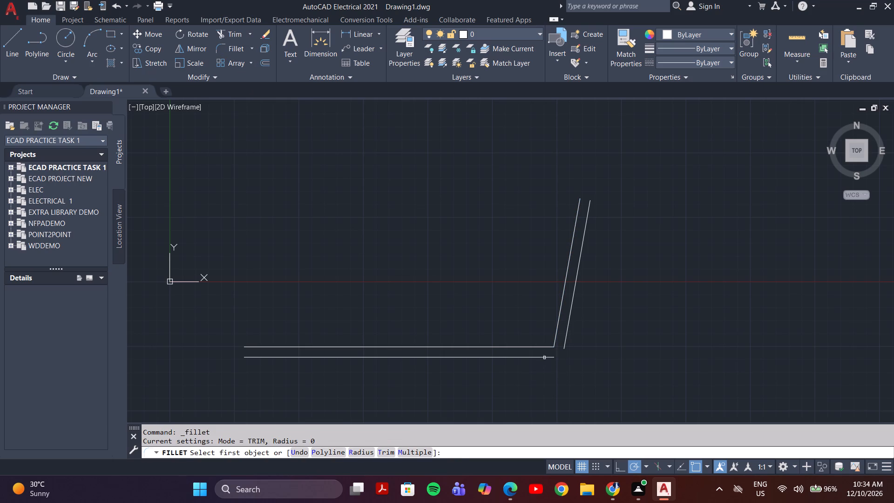
pyautogui.click(544, 358)
pyautogui.click(567, 341)
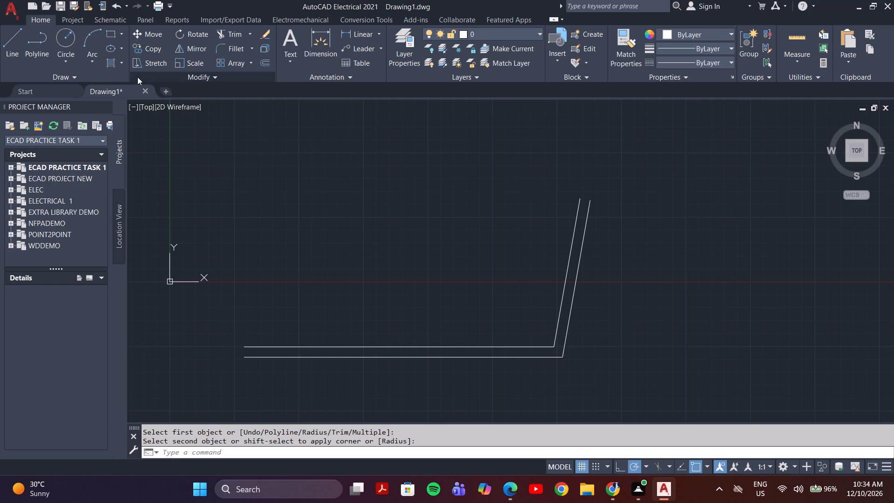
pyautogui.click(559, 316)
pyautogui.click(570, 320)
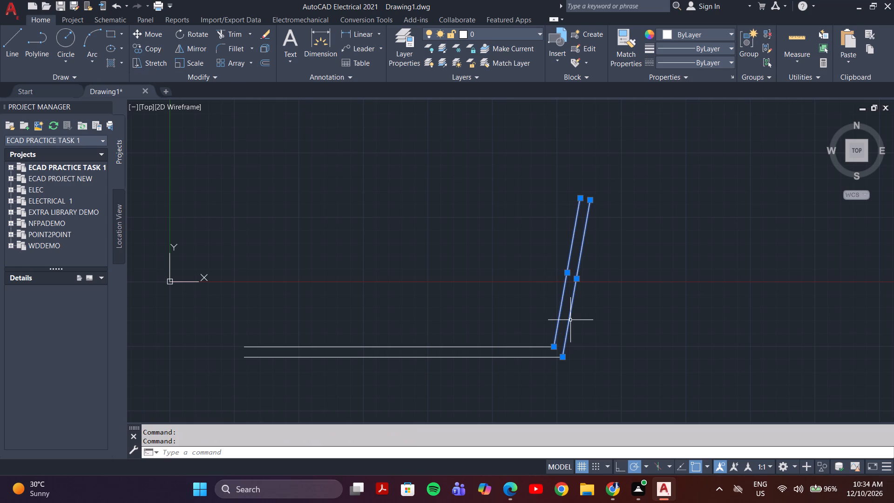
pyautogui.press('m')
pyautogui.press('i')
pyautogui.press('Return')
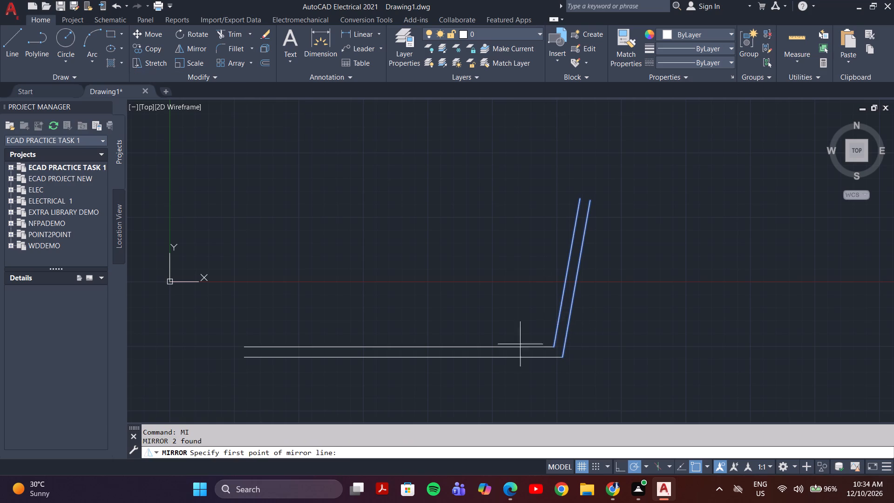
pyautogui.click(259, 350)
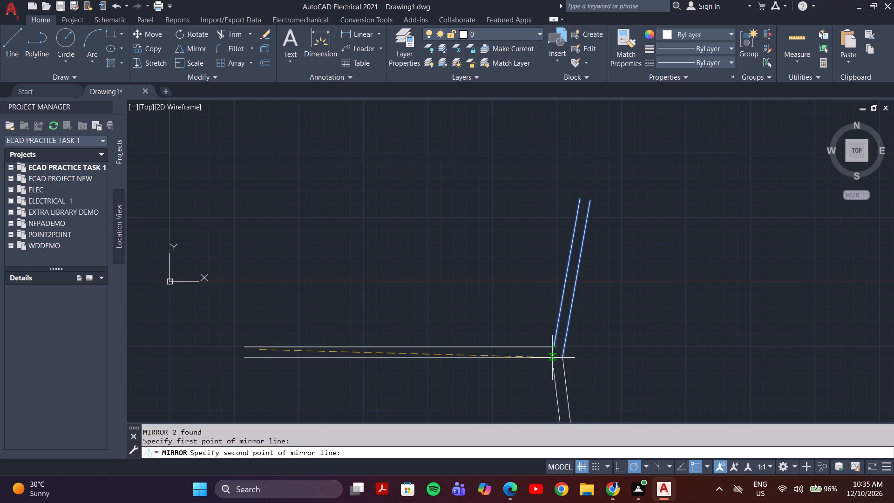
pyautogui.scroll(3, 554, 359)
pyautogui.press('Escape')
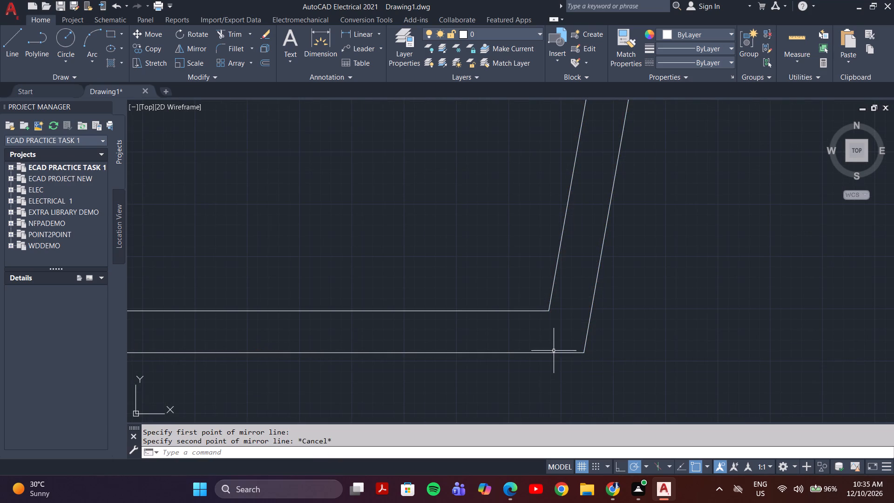
# Draw a short diagonal line connecting the inner corner to the outer corner where the base and angled side meet.
pyautogui.press('l')
pyautogui.press('Return')
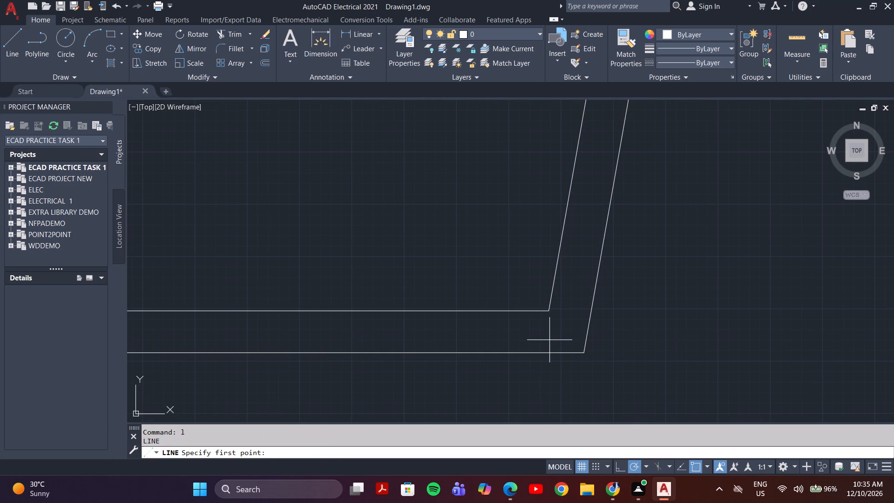
pyautogui.click(549, 312)
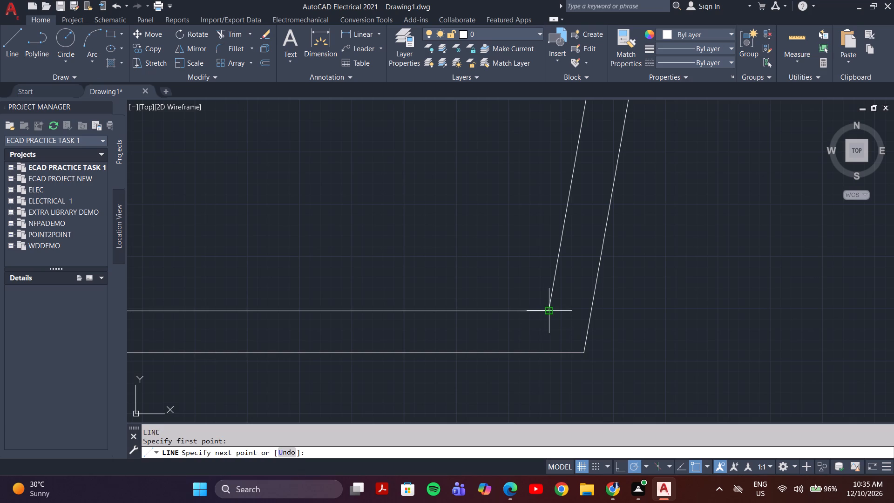
pyautogui.click(583, 353)
pyautogui.press('Escape')
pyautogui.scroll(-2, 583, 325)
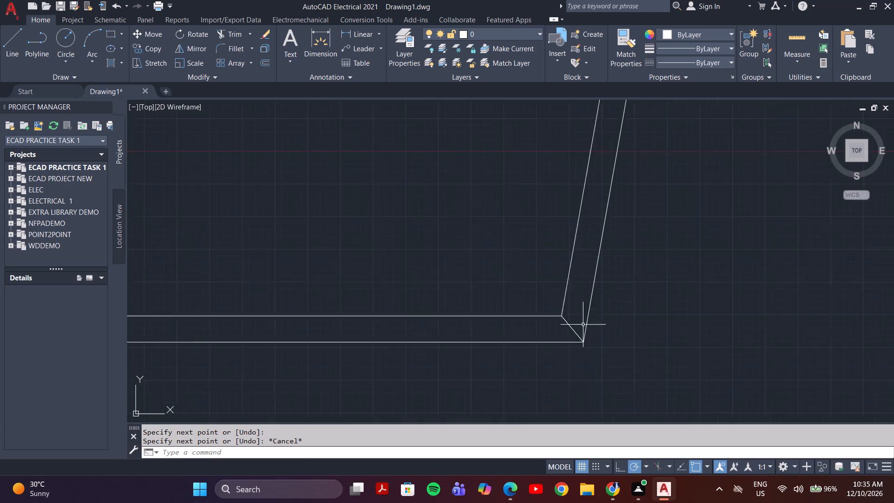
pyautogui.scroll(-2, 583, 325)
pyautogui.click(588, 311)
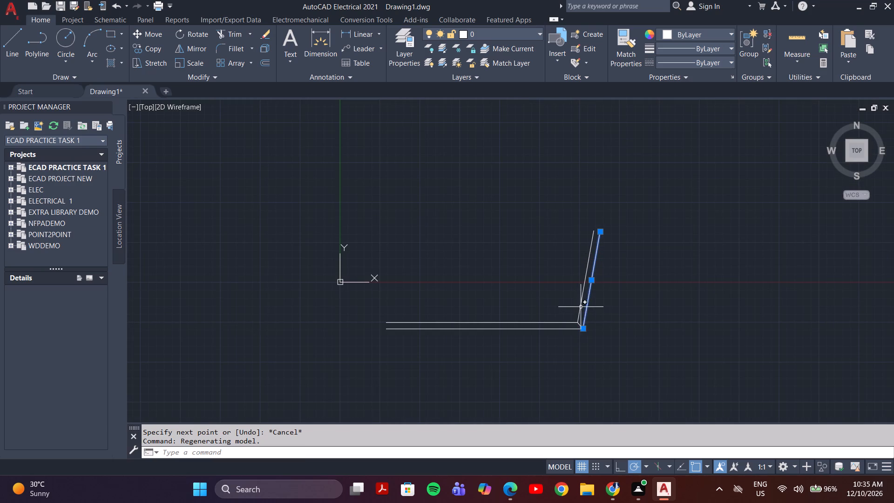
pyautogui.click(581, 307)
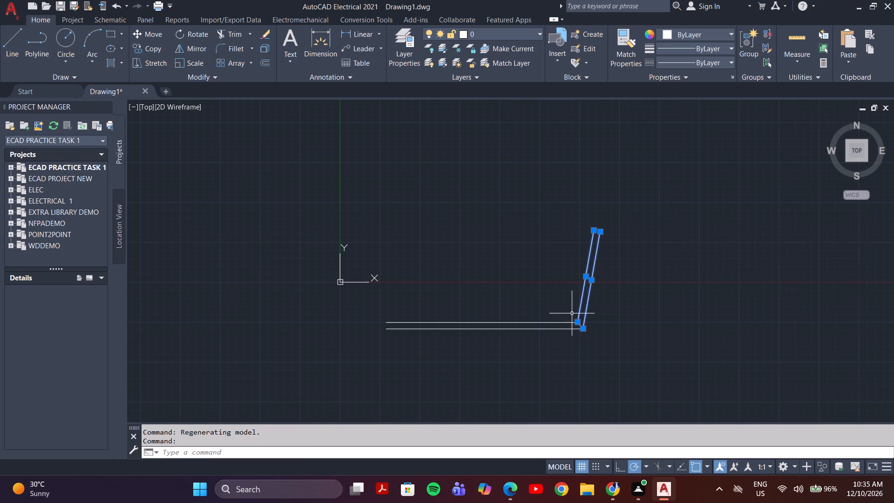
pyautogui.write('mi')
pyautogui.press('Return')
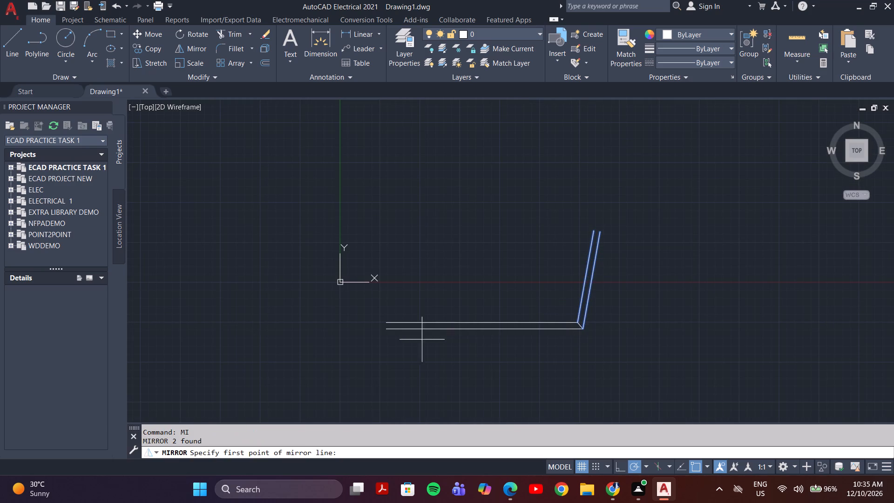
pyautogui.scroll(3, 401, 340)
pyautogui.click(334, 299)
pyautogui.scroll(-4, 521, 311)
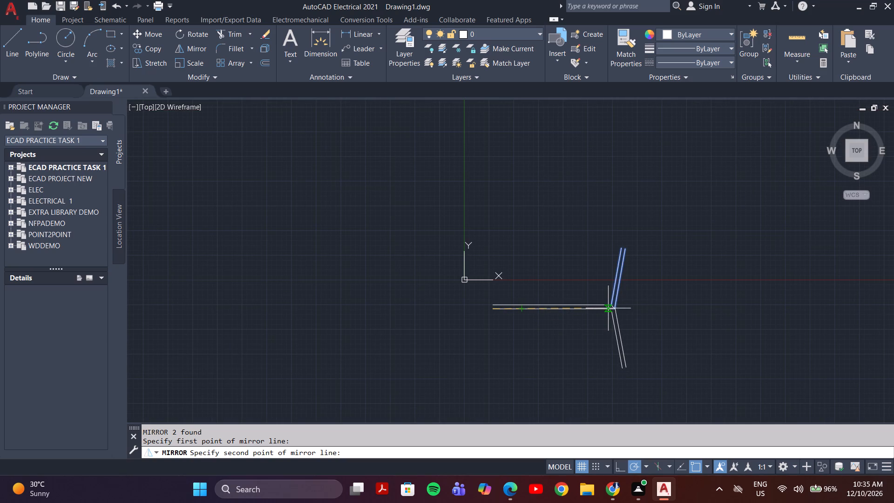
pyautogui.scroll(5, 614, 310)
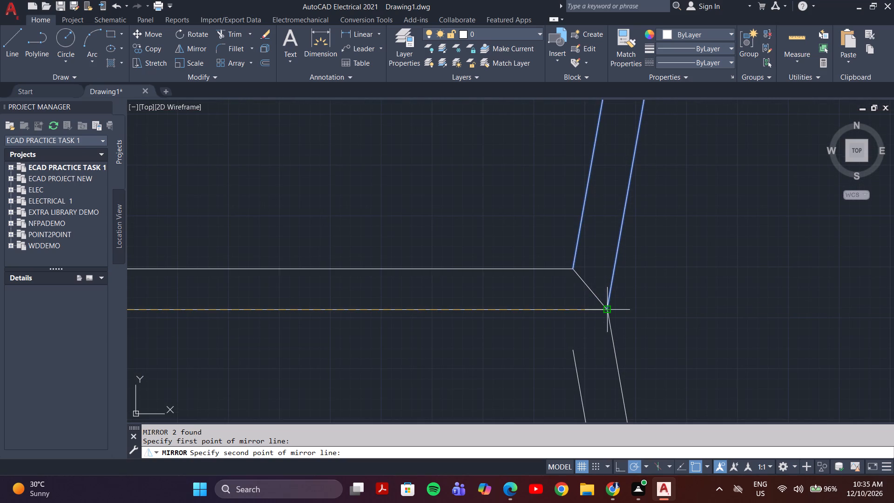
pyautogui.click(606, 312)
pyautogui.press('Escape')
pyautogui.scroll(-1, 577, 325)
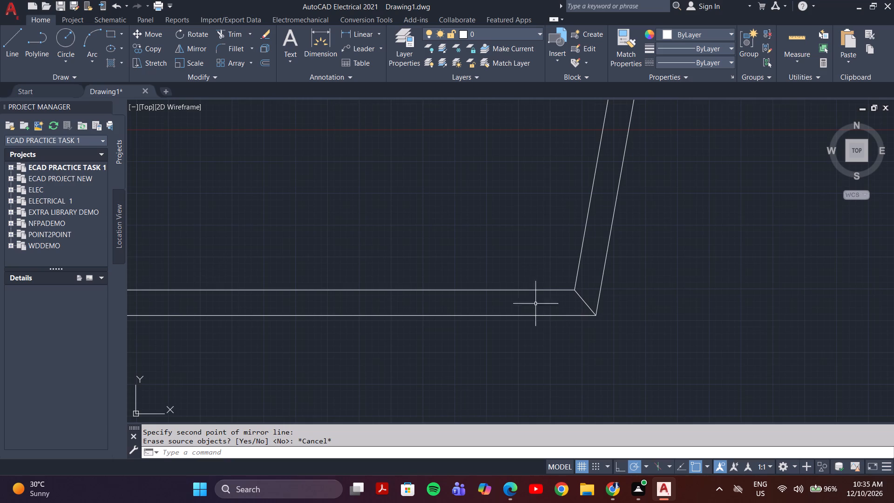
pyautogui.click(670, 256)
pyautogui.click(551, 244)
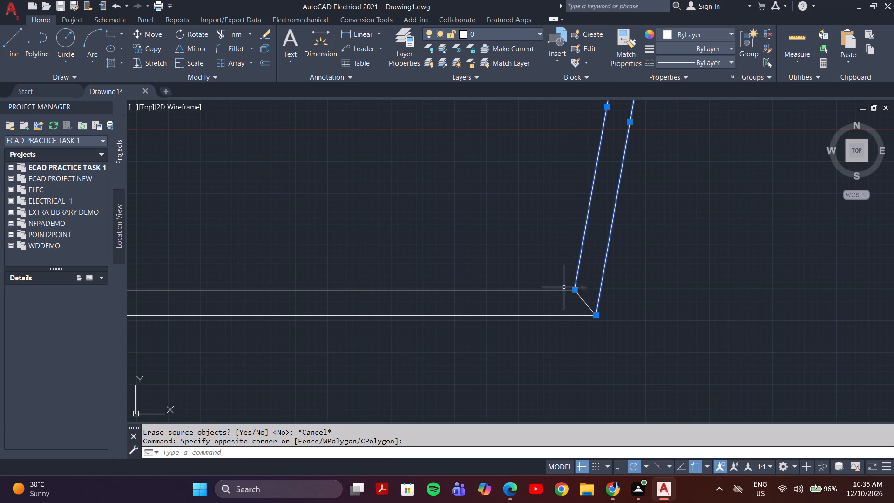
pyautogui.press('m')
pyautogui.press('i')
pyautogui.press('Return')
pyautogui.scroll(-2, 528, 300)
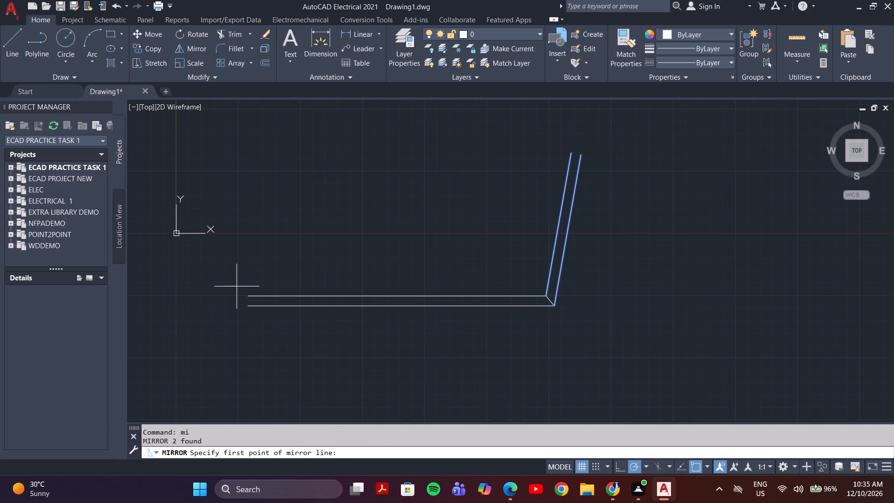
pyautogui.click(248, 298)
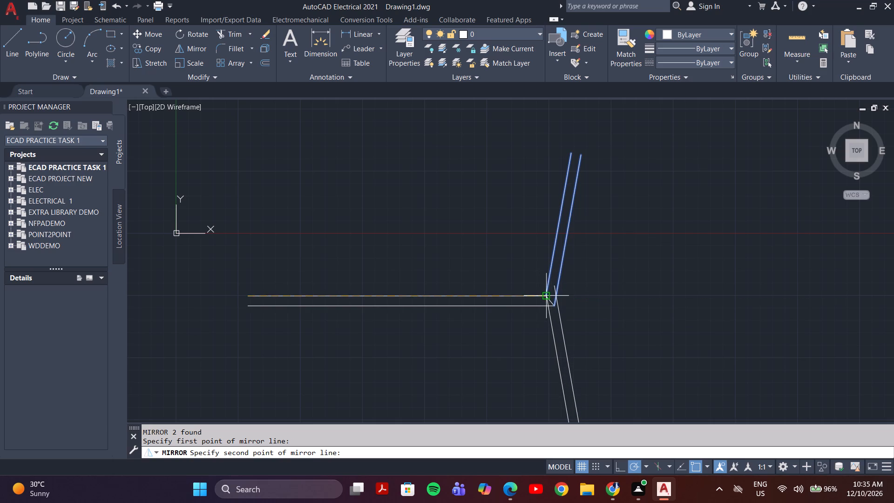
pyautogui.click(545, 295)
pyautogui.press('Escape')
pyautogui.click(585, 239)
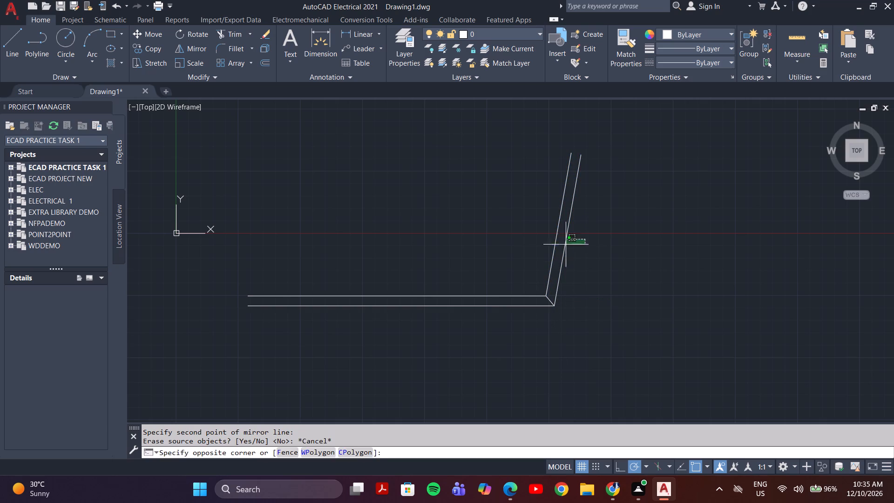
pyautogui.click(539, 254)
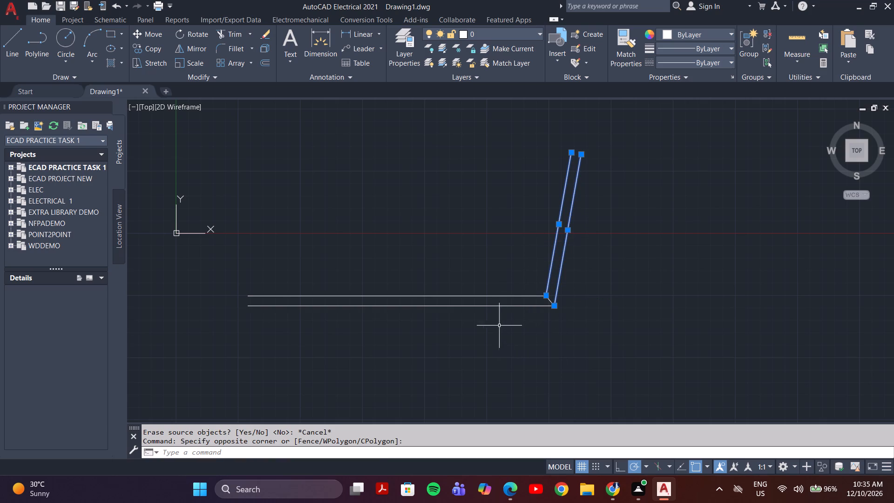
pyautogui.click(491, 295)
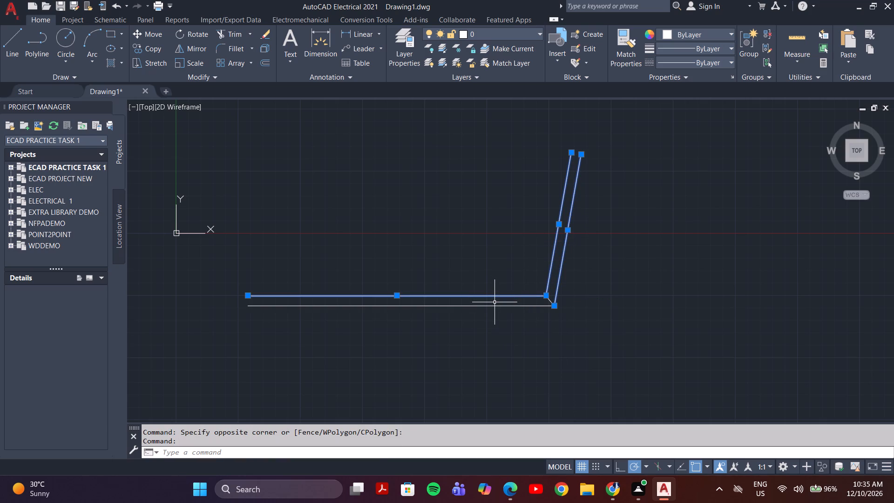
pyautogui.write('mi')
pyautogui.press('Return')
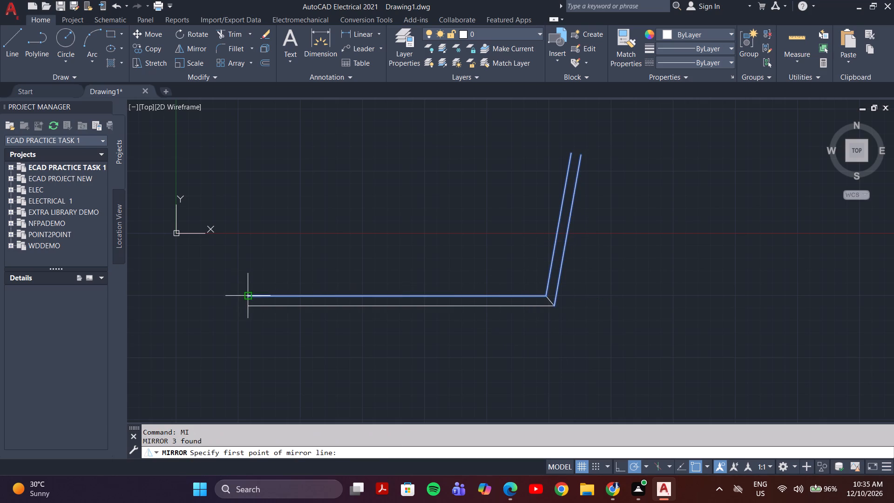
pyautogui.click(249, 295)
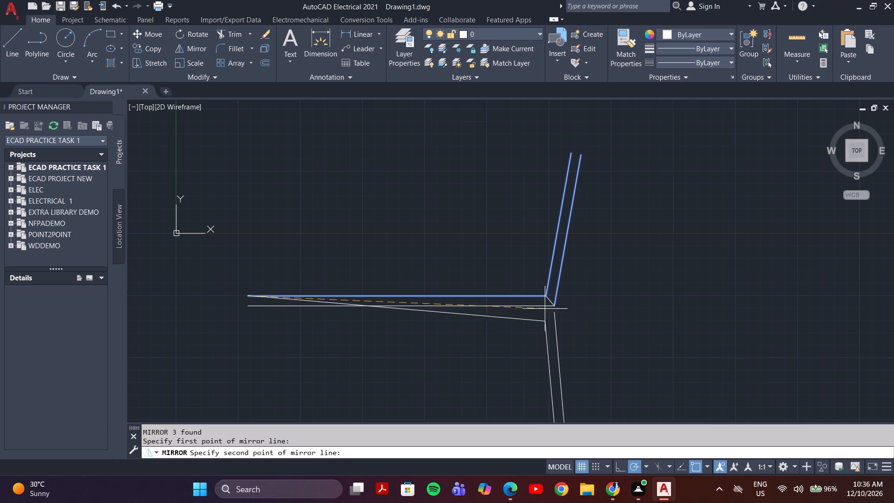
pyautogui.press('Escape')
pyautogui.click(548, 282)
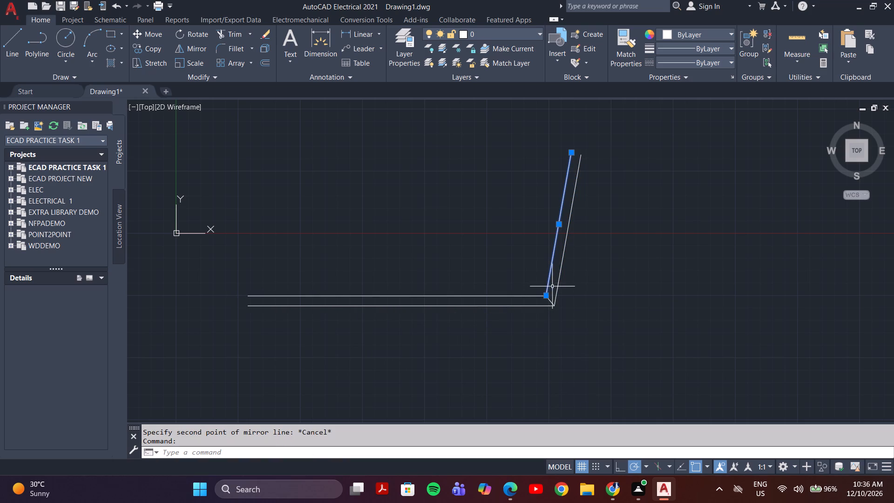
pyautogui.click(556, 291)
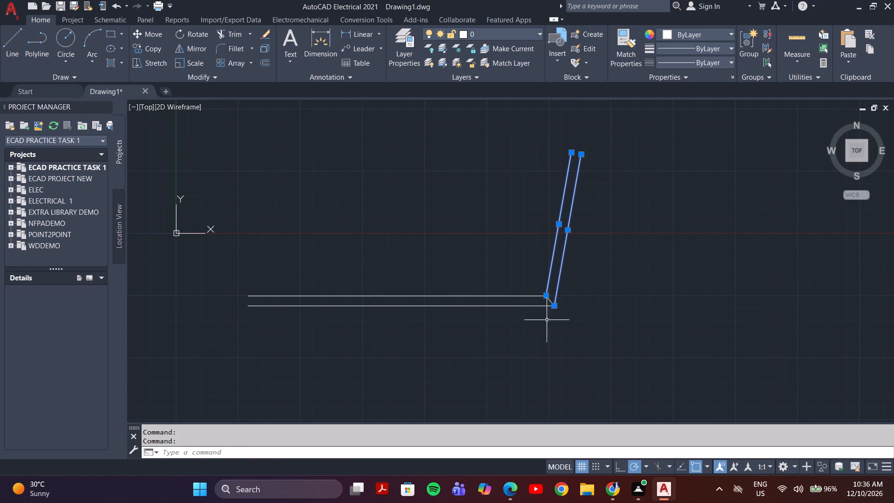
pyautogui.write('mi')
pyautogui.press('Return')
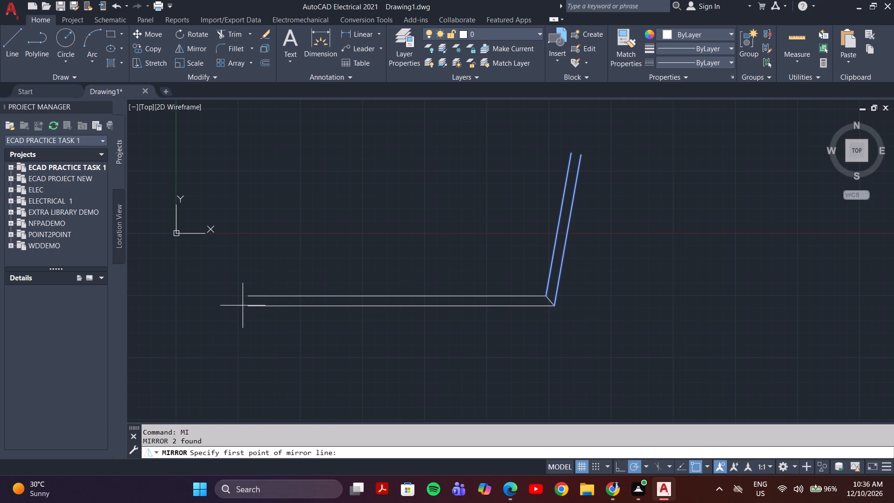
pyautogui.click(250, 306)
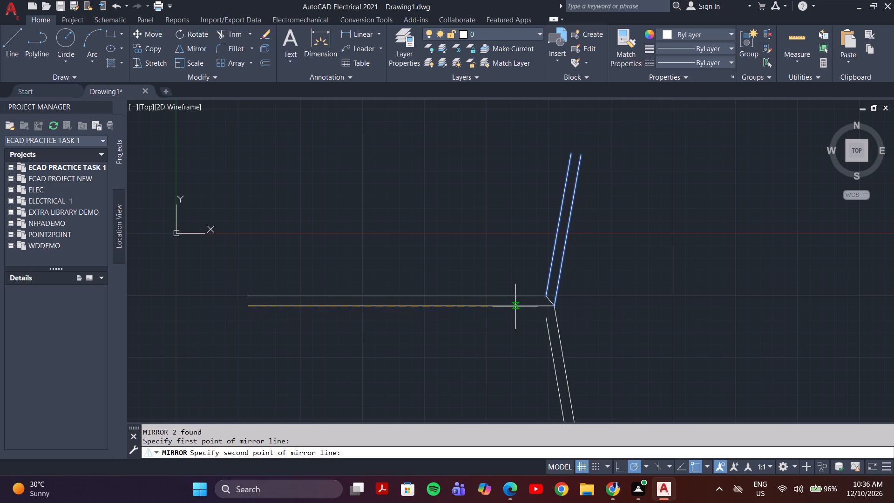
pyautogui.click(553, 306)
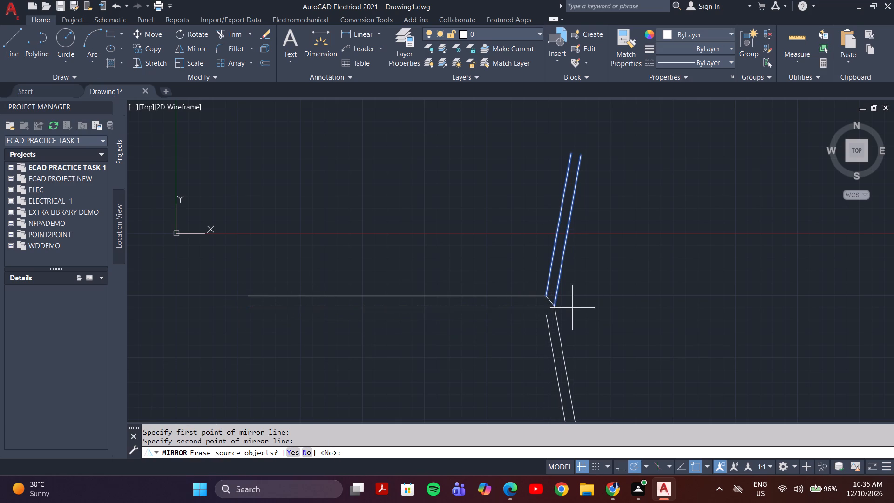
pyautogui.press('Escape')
# Mirror the two angled side lines about the lower base line, keeping the originals.
pyautogui.click(593, 272)
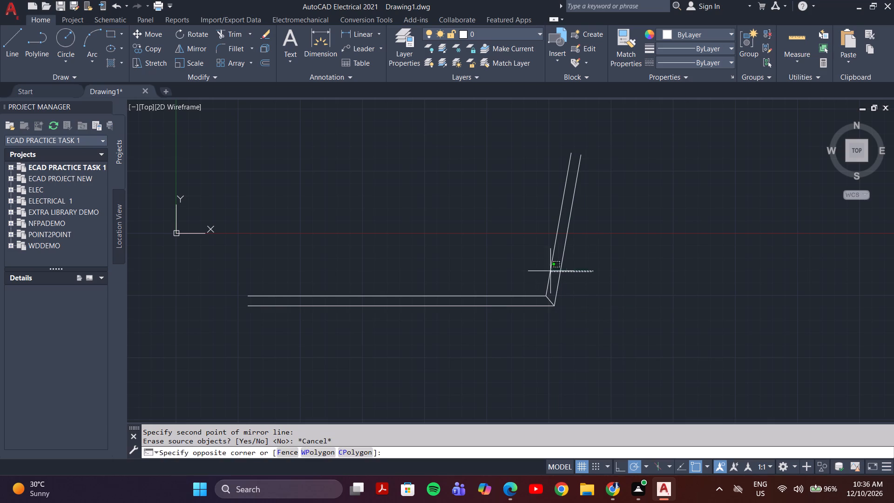
pyautogui.click(532, 267)
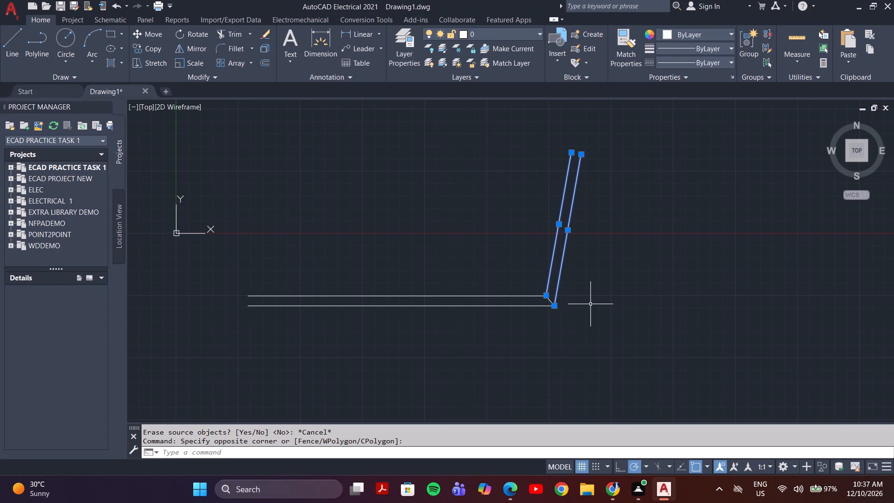
pyautogui.write('mi')
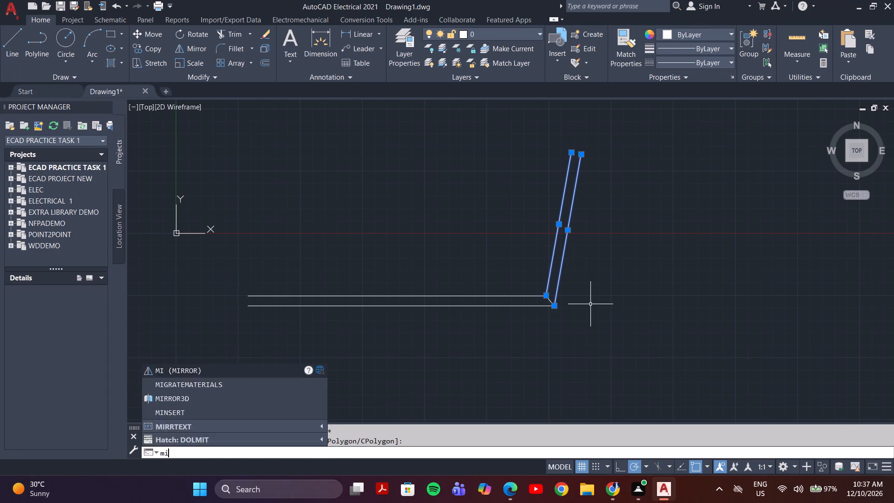
pyautogui.press('Return')
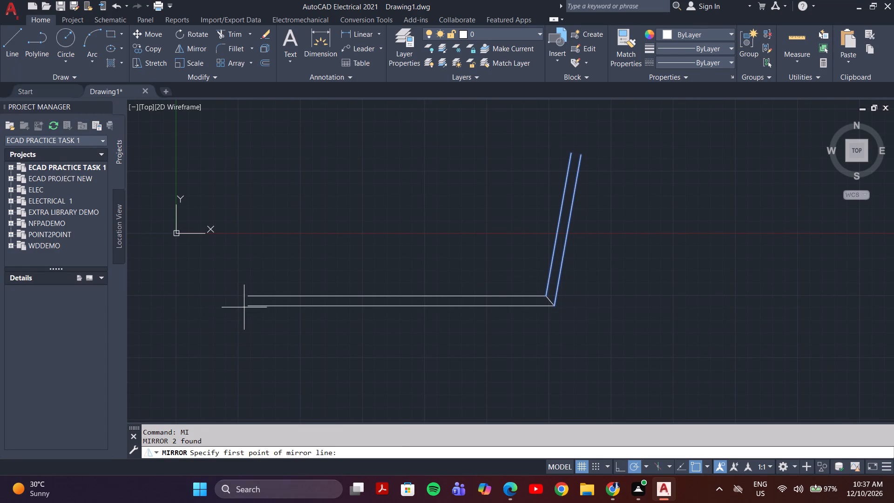
pyautogui.click(246, 306)
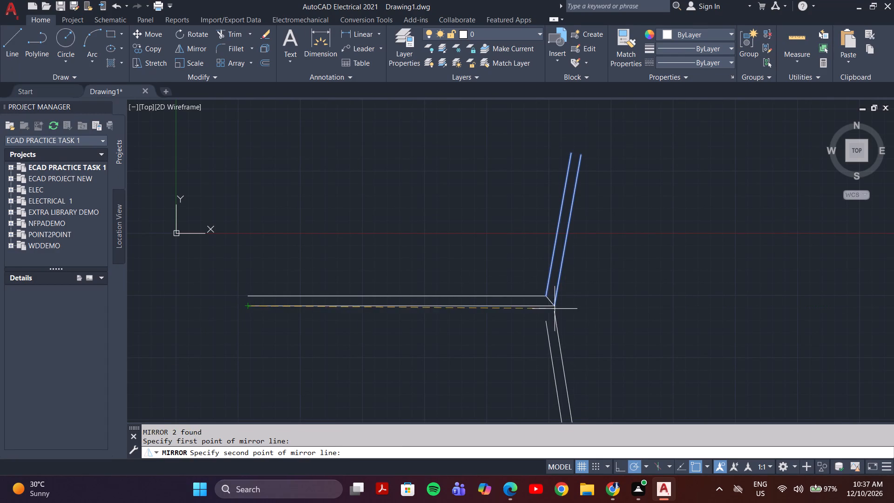
pyautogui.click(555, 305)
pyautogui.press('Return')
# Set the current object colour to the grey 99,100,102 for the helper lines.
pyautogui.scroll(-2, 596, 292)
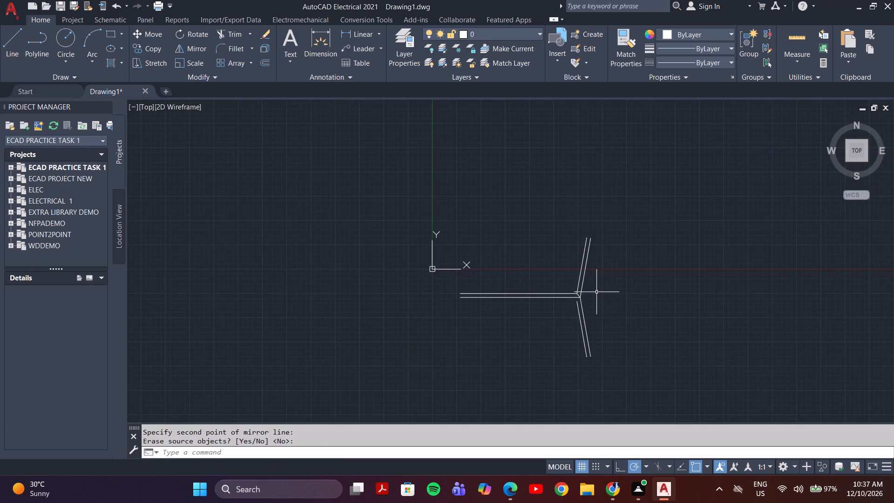
pyautogui.scroll(1, 546, 315)
pyautogui.moveTo(568, 307); pyautogui.dragTo(302, 299, button='middle')
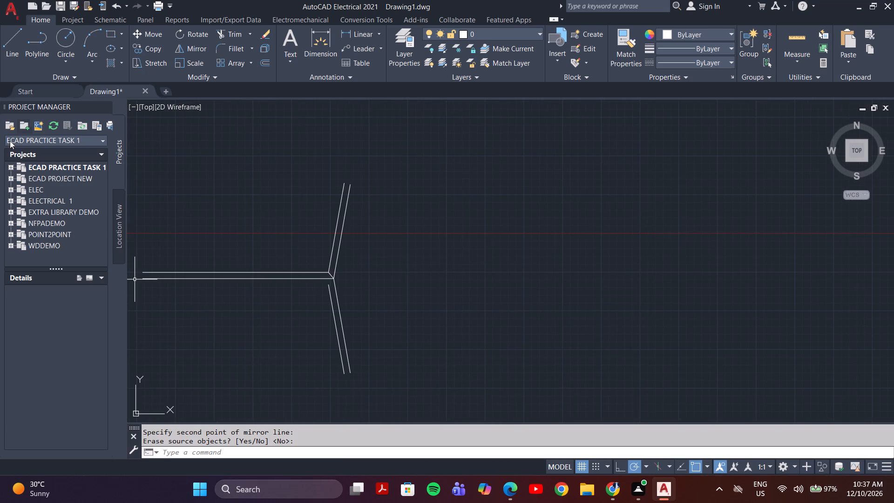
pyautogui.click(721, 29)
pyautogui.click(667, 93)
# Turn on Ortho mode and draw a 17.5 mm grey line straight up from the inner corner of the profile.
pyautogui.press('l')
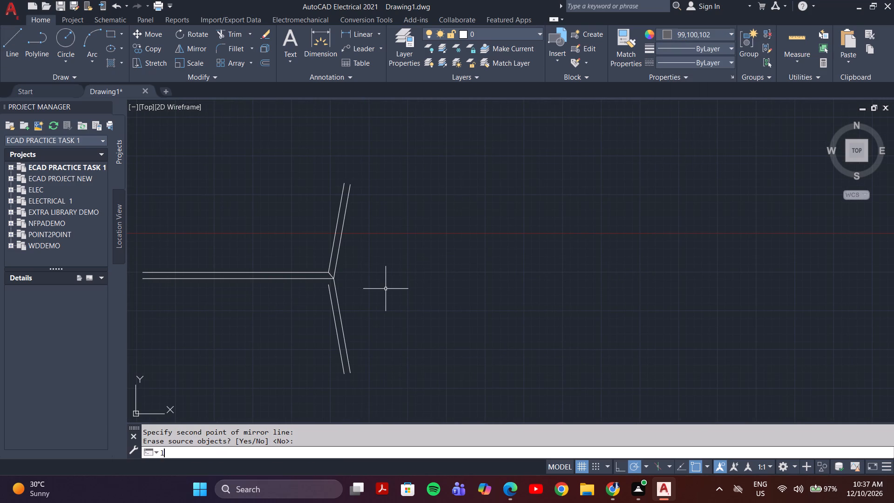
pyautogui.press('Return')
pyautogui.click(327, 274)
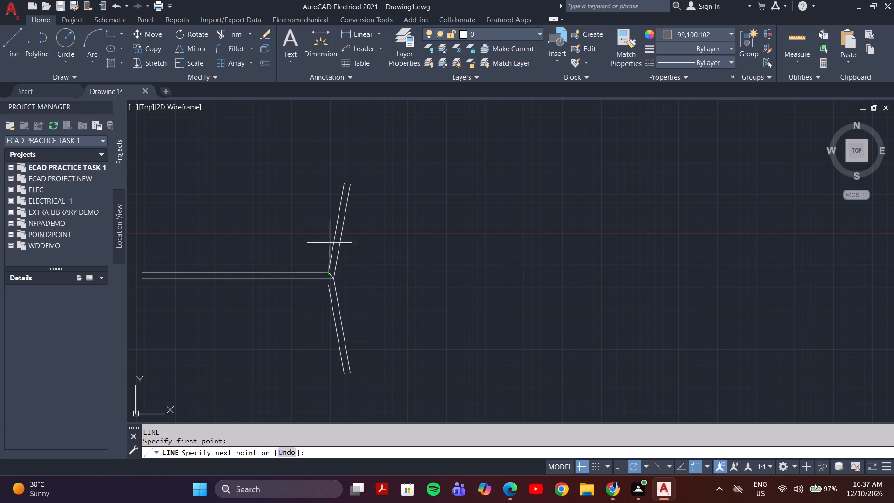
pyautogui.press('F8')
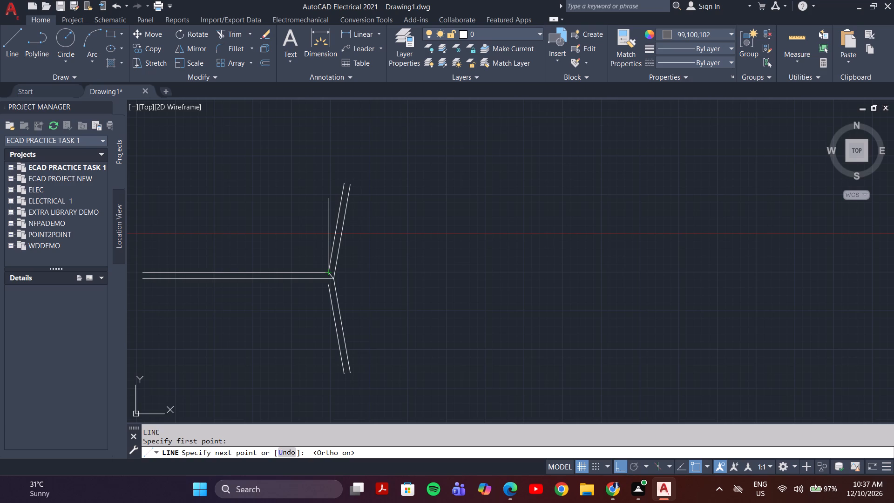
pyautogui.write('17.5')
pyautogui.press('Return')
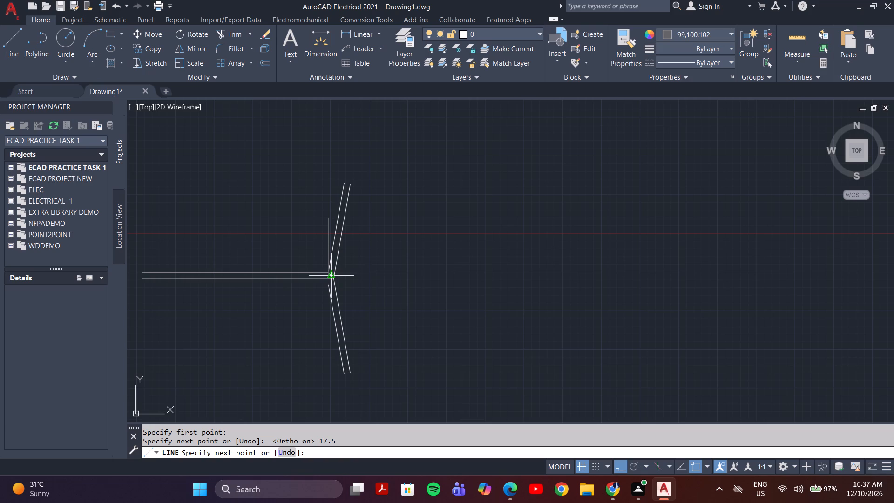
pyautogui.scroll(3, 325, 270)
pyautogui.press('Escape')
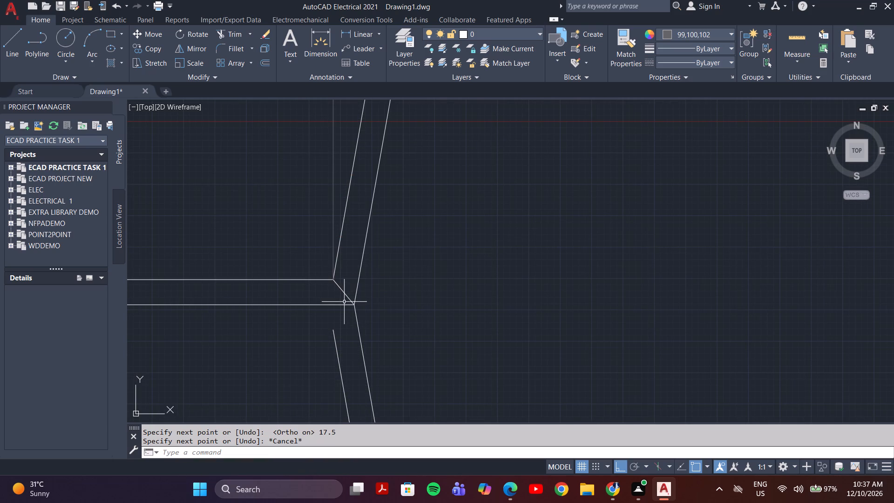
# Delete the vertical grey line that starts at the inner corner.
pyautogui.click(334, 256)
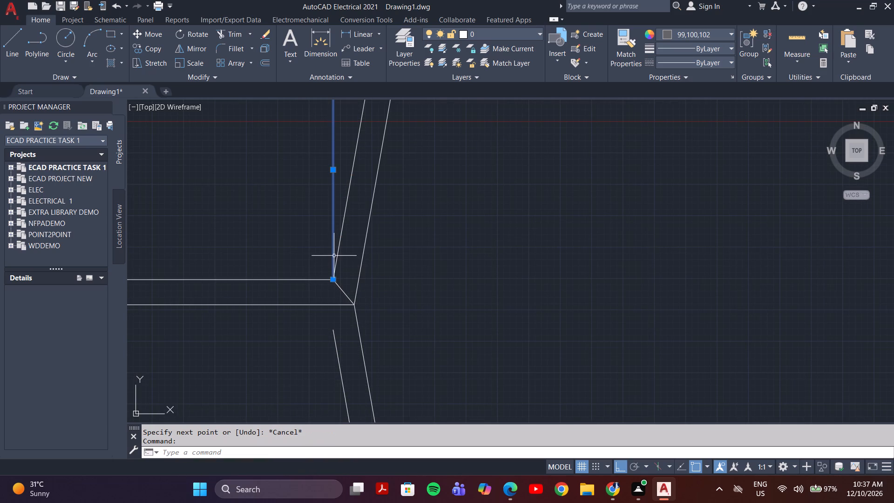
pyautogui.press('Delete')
# Draw vertical grey helper lines 17.5 mm up and 17.5 mm down from the midpoint of the short diagonal corner line.
pyautogui.press('l')
pyautogui.press('Return')
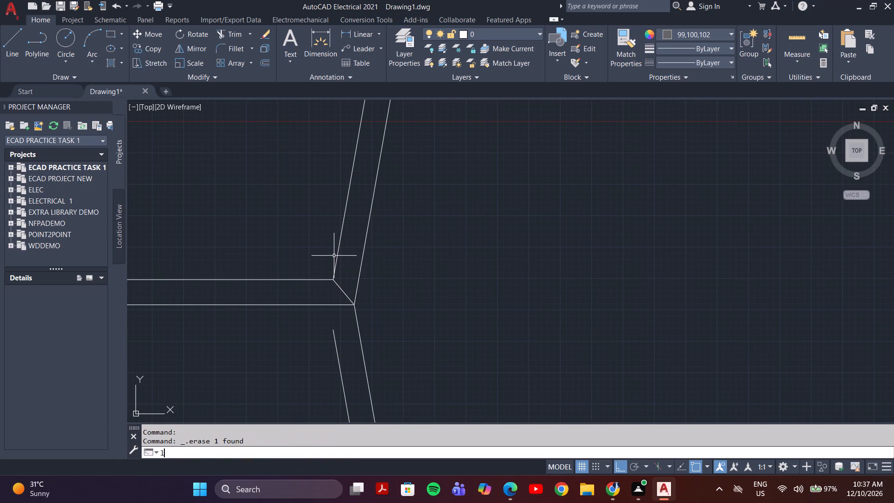
pyautogui.click(343, 293)
pyautogui.moveTo(334, 176); pyautogui.dragTo(335, 255, button='middle')
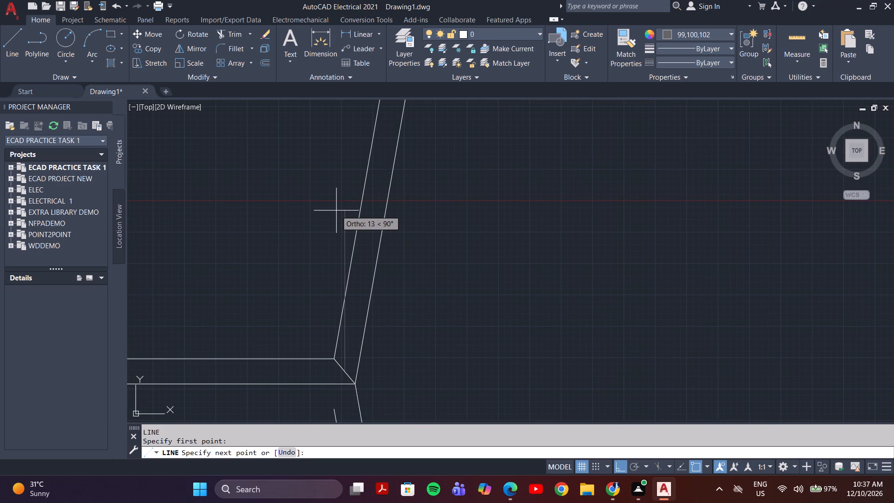
pyautogui.write('17.5')
pyautogui.press('Return')
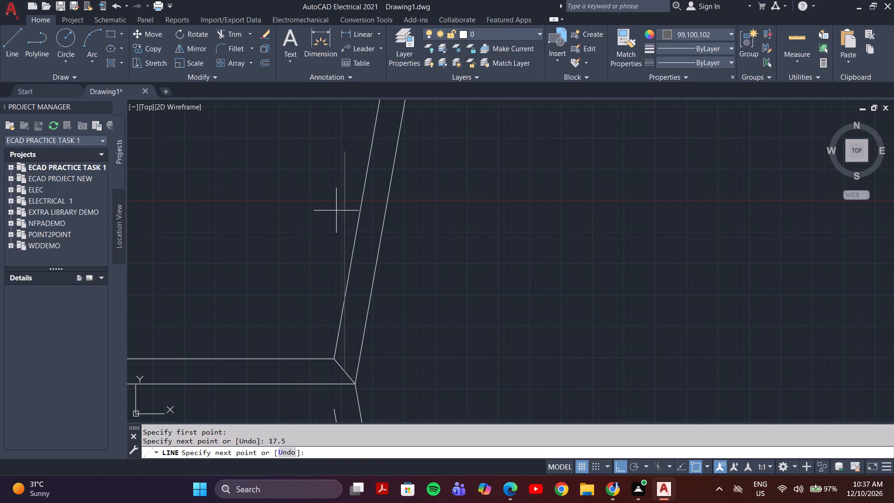
pyautogui.click(344, 369)
pyautogui.scroll(-3, 344, 369)
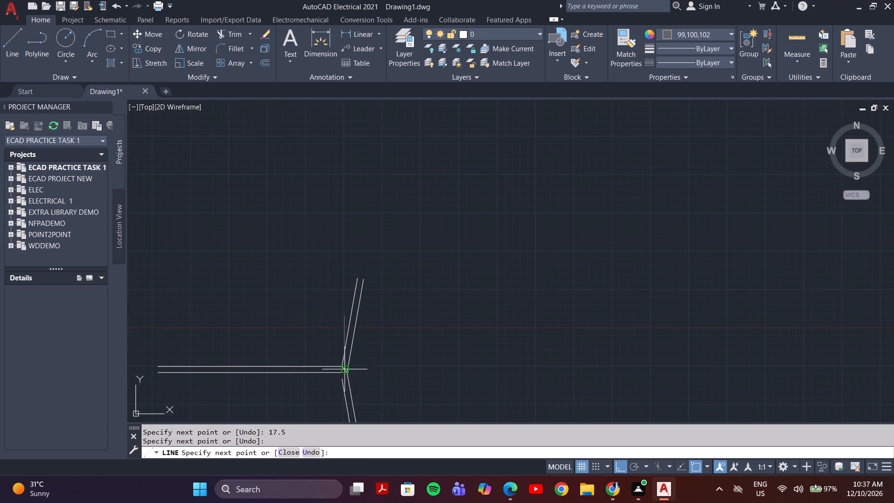
pyautogui.moveTo(345, 412); pyautogui.dragTo(344, 315, button='middle')
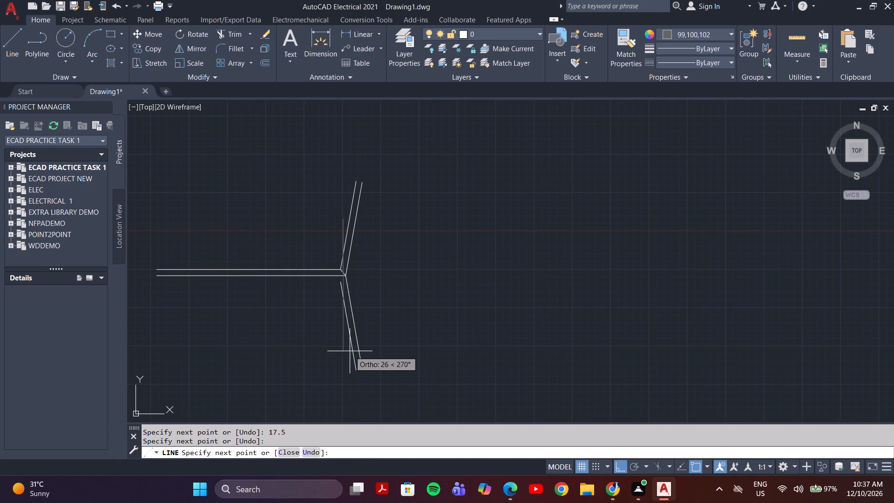
pyautogui.write('17.')
pyautogui.press('5')
pyautogui.press('Return')
pyautogui.press('Escape')
# Draw a short horizontal grey line from the top end of the vertical helper to a point between the two upper angled lines.
pyautogui.scroll(2, 344, 311)
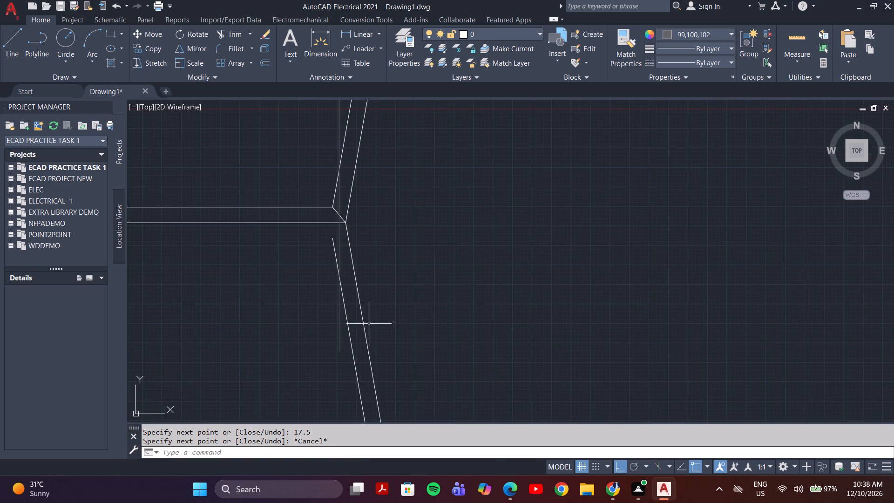
pyautogui.scroll(-1, 371, 325)
pyautogui.scroll(1, 374, 336)
pyautogui.scroll(-2, 374, 336)
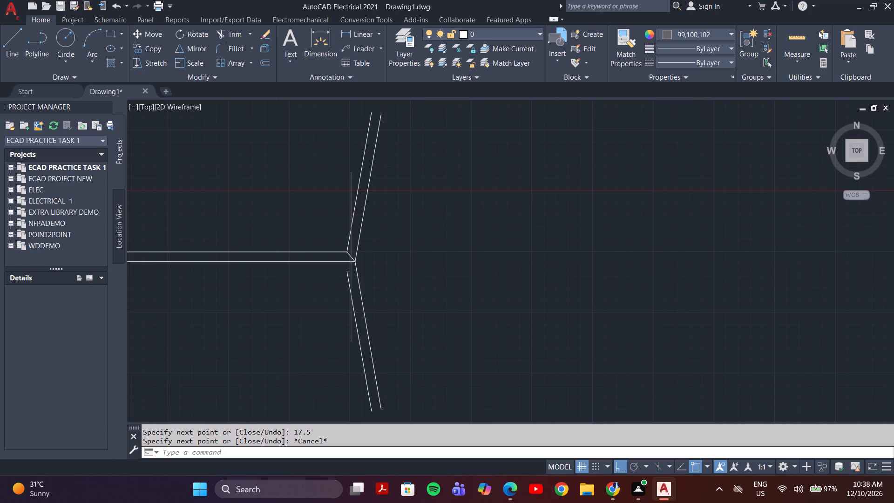
pyautogui.press('l')
pyautogui.press('Return')
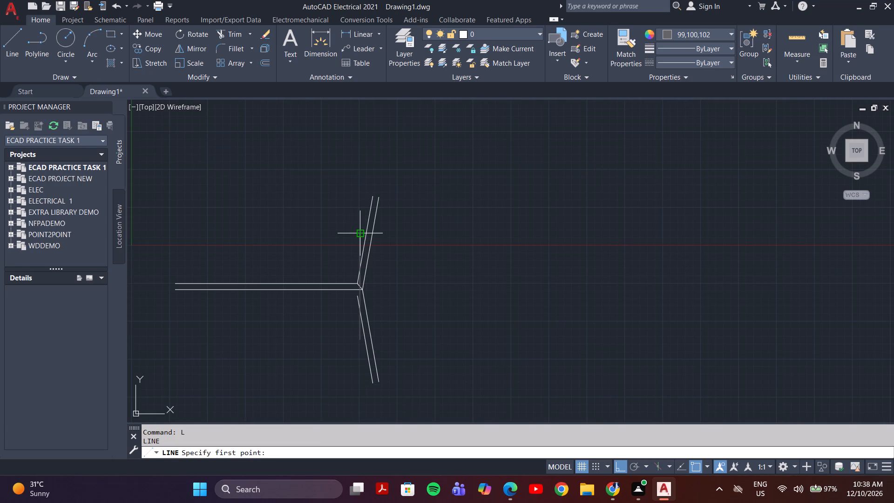
pyautogui.click(359, 232)
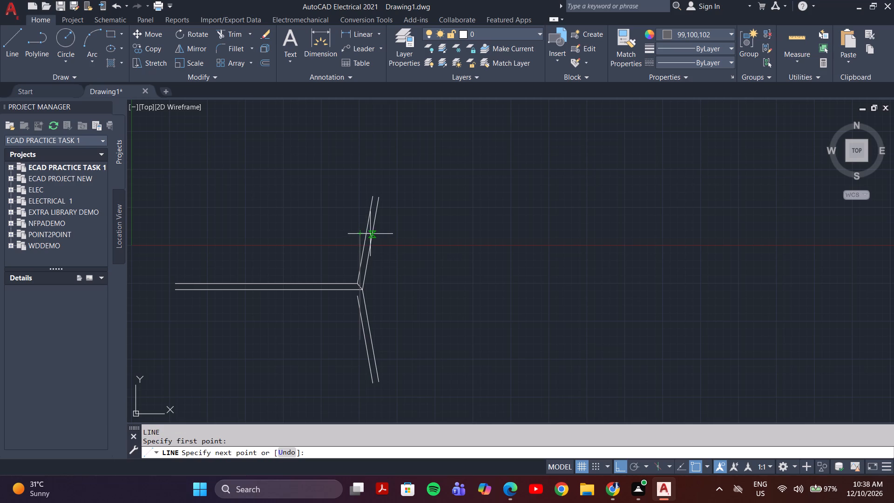
pyautogui.scroll(4, 369, 234)
pyautogui.click(363, 225)
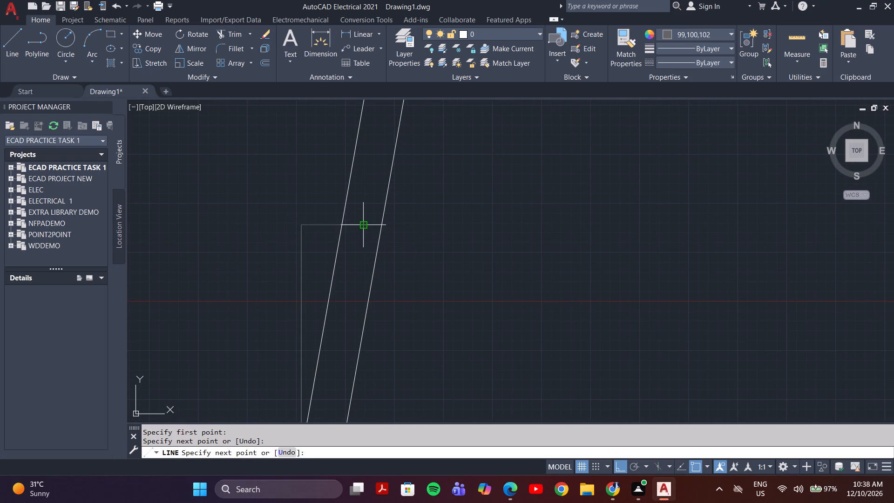
pyautogui.press('Escape')
# Draw a 15 mm horizontal grey line extending rightward from the free end of the short horizontal helper.
pyautogui.press('l')
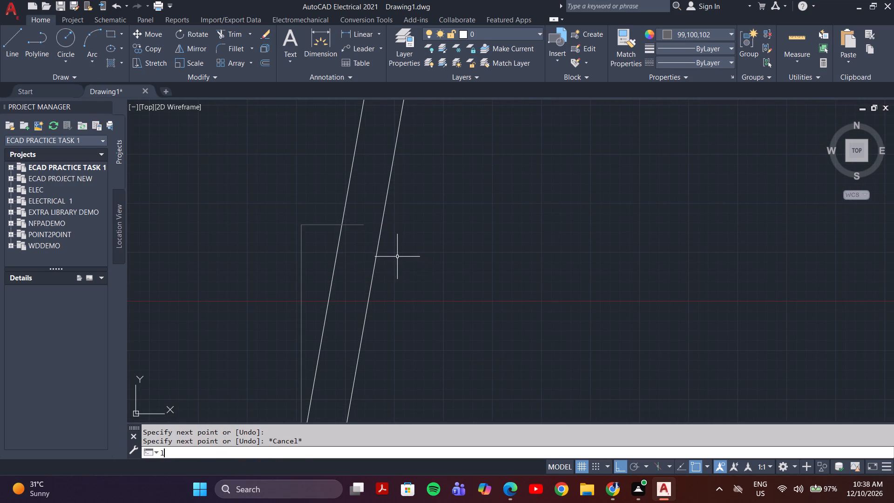
pyautogui.press('Return')
pyautogui.scroll(3, 363, 229)
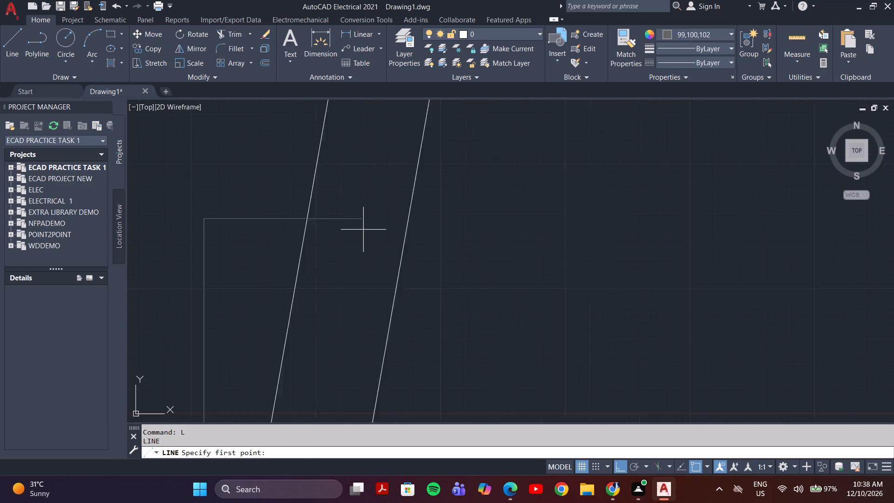
pyautogui.scroll(1, 364, 230)
pyautogui.click(357, 199)
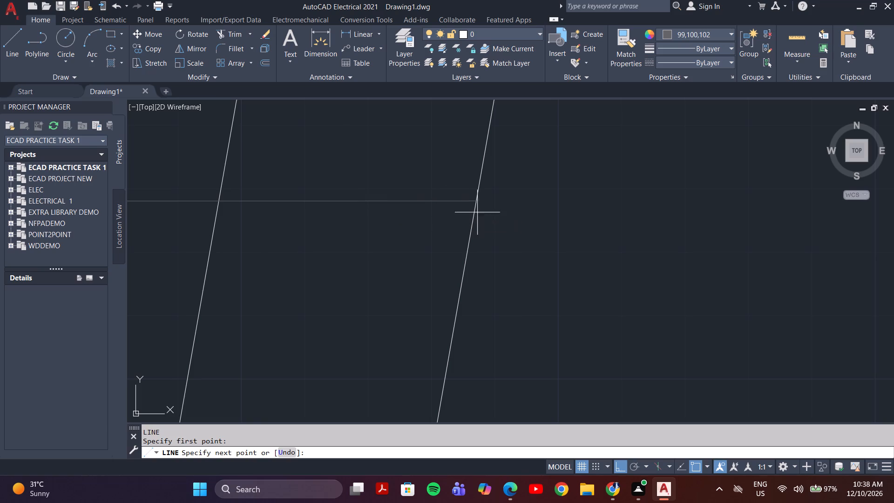
pyautogui.scroll(-3, 508, 212)
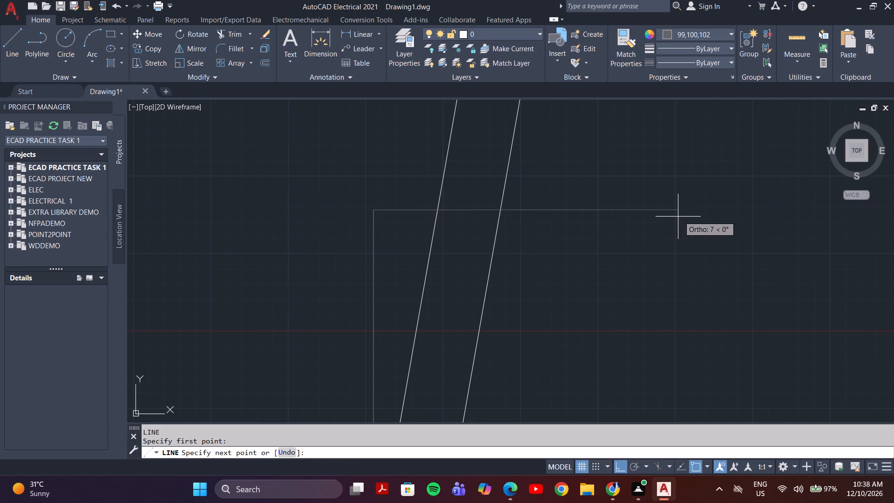
pyautogui.write('15')
pyautogui.press('Return')
# Draw a vertical grey line down from the end of the 15 mm line to below the ends of the lower angled lines.
pyautogui.scroll(-4, 673, 238)
pyautogui.moveTo(724, 302); pyautogui.dragTo(708, 273, button='middle')
pyautogui.moveTo(708, 410); pyautogui.dragTo(649, 330, button='middle')
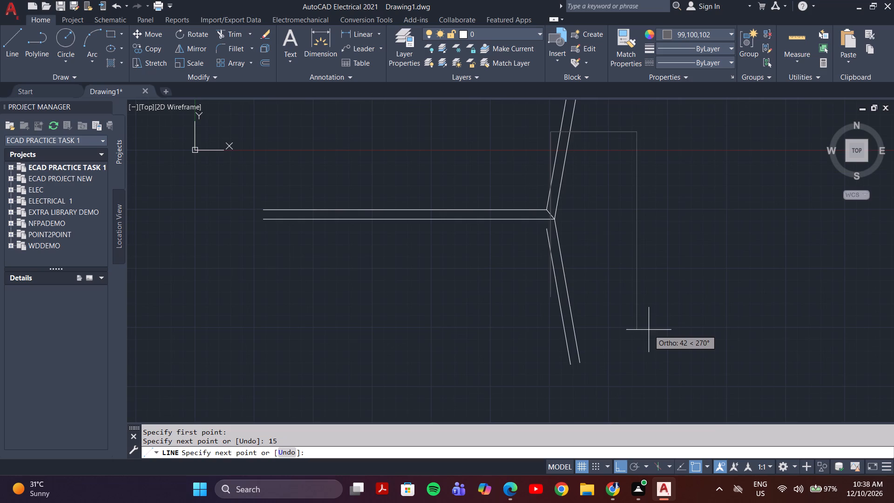
pyautogui.click(660, 374)
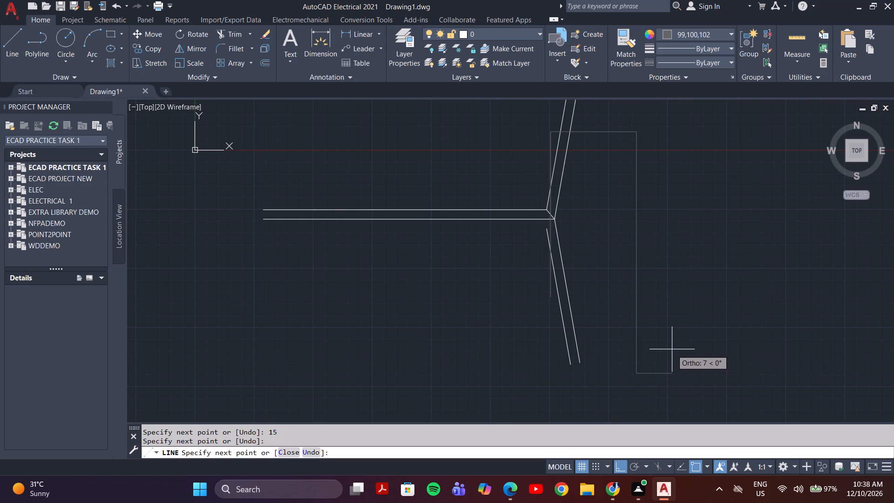
pyautogui.press('Escape')
# Draw a horizontal grey line from the bottom end of the central vertical helper rightward past the outer vertical line.
pyautogui.press('space')
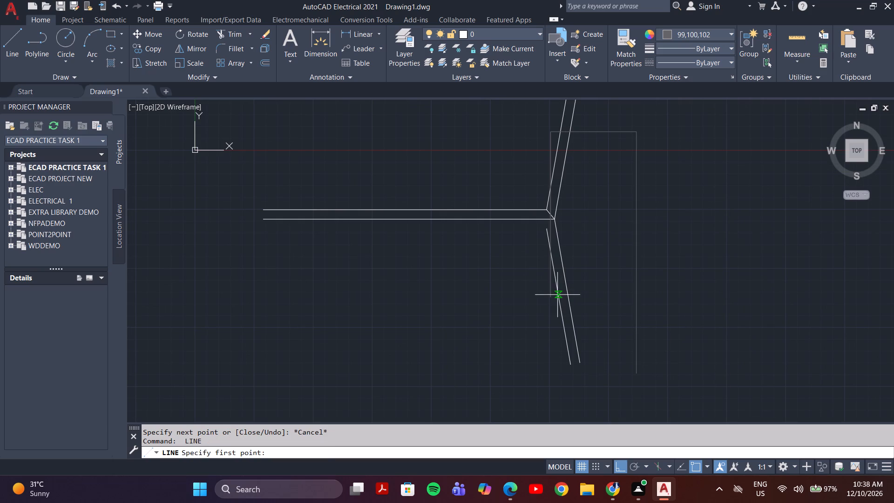
pyautogui.click(550, 299)
pyautogui.click(704, 312)
pyautogui.press('Escape')
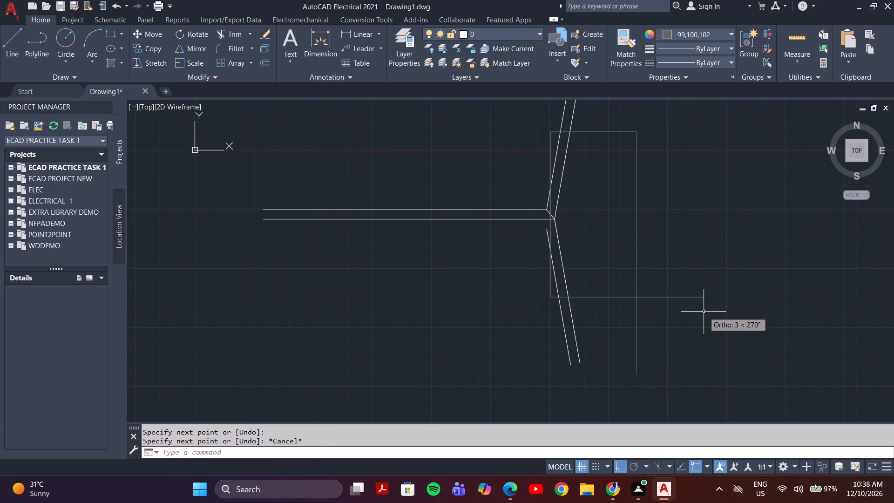
# Trim the overhanging ends of the lower horizontal and outer vertical grey lines beyond their crossing.
pyautogui.press('t')
pyautogui.press('r')
pyautogui.press('Return')
pyautogui.moveTo(666, 280); pyautogui.dragTo(635, 319)
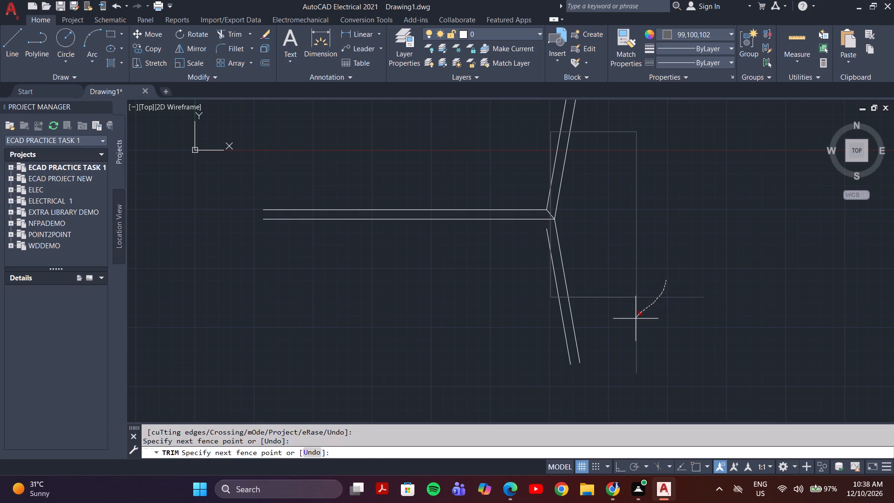
pyautogui.moveTo(635, 319); pyautogui.dragTo(634, 320)
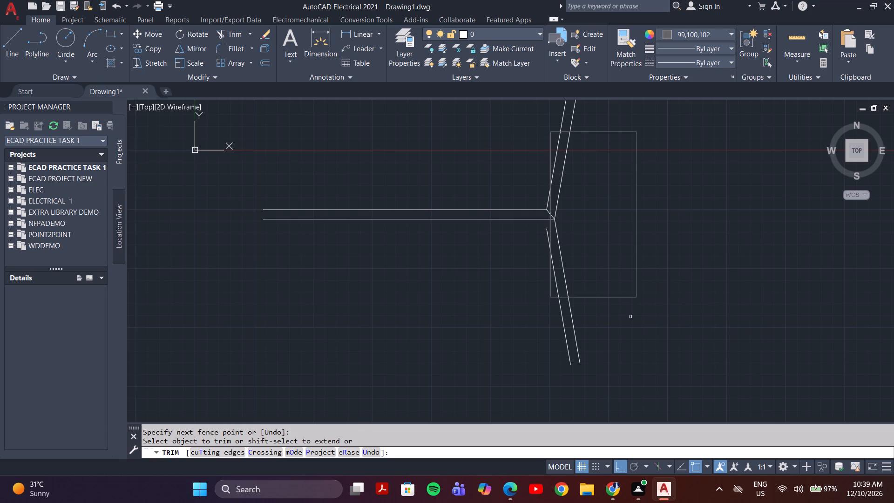
pyautogui.press('Escape')
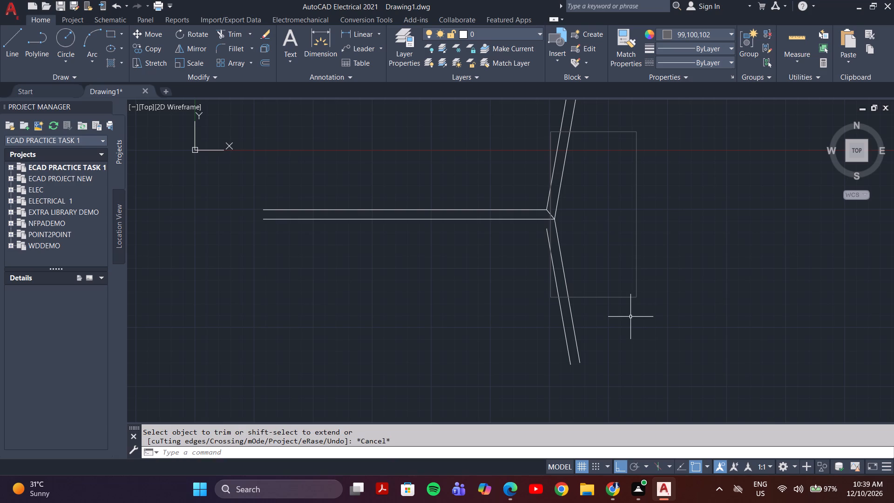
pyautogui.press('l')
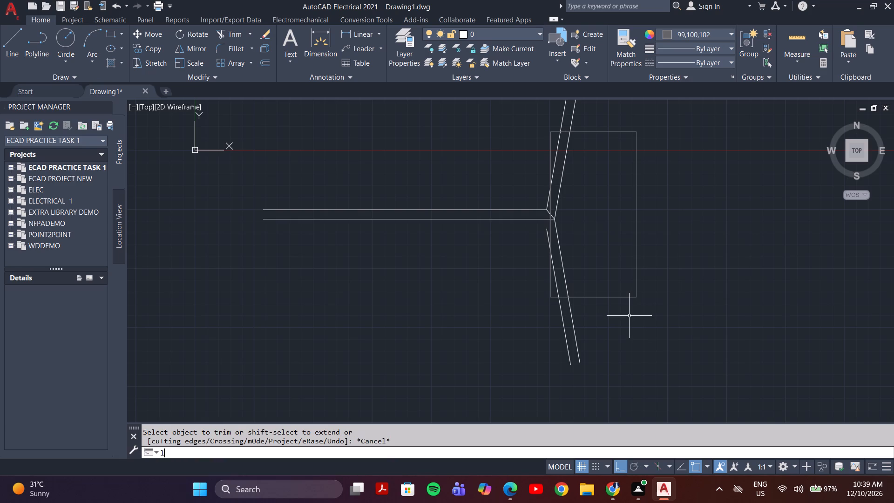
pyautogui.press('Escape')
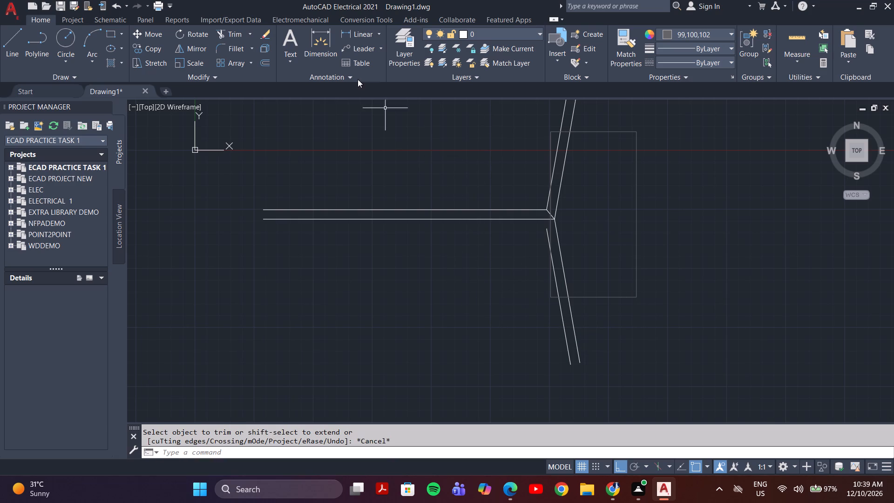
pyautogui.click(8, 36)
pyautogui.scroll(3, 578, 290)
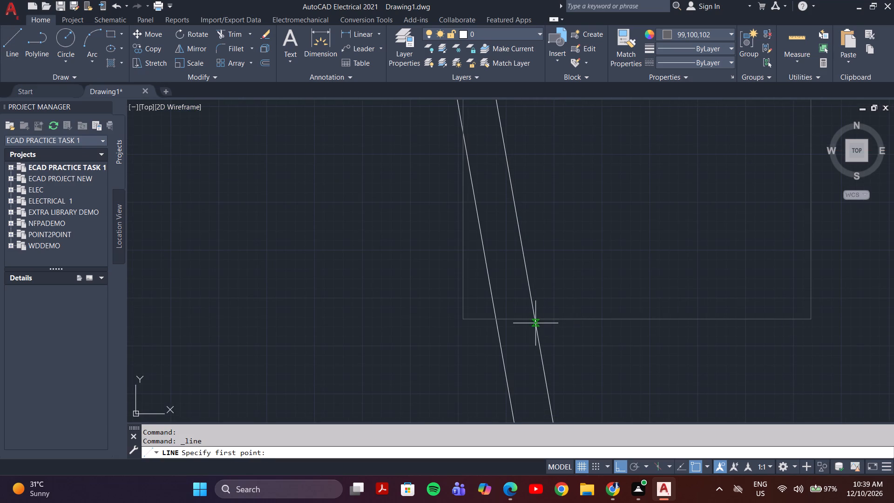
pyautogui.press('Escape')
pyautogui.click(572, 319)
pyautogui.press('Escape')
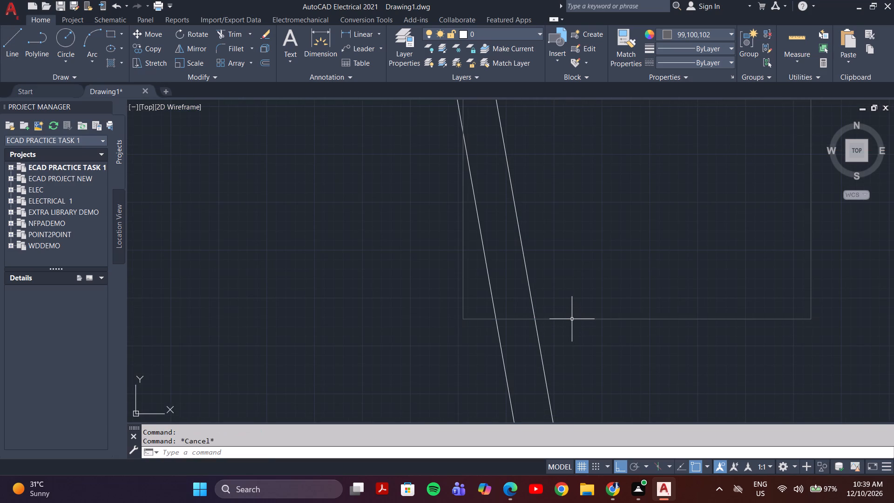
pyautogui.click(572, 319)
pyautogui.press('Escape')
# Offset the lower horizontal grey line 1 mm both upward and downward.
pyautogui.click(572, 319)
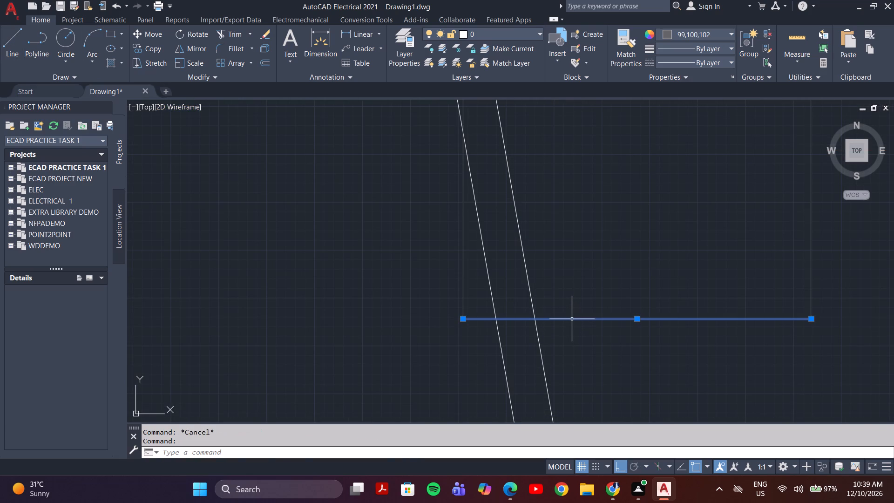
pyautogui.press('o')
pyautogui.press('Return')
pyautogui.press('1')
pyautogui.press('Return')
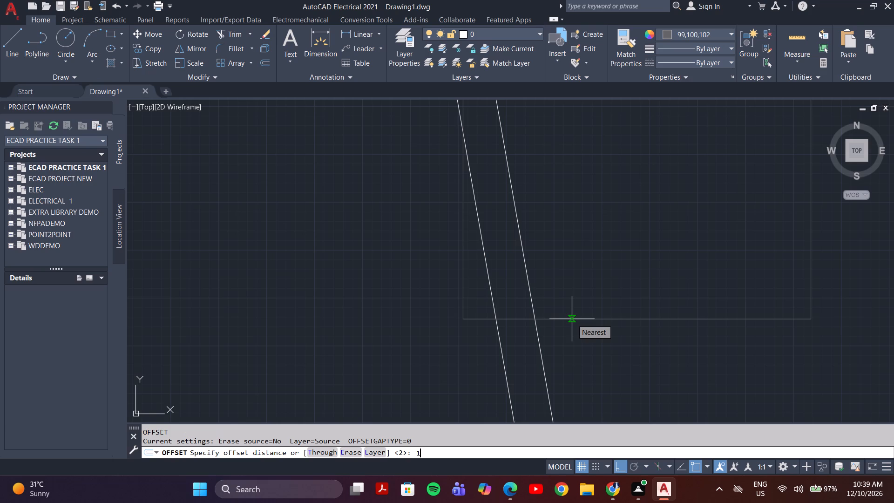
pyautogui.click(570, 304)
pyautogui.click(577, 318)
pyautogui.click(580, 340)
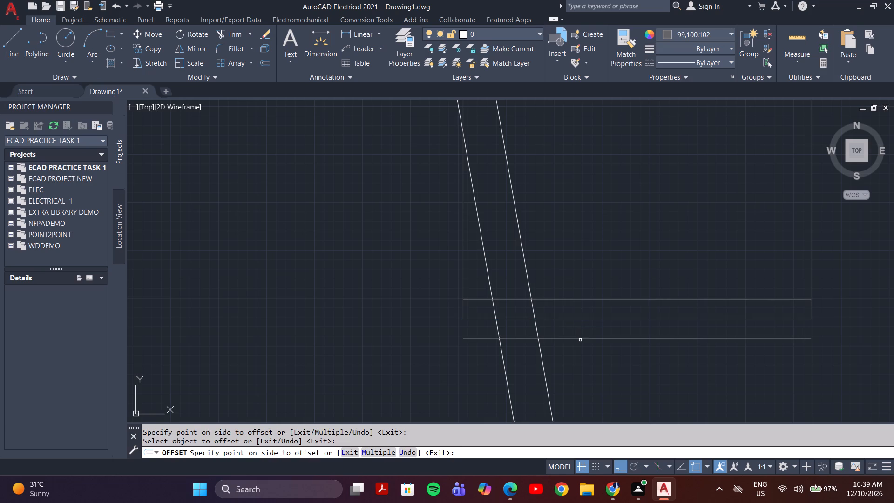
# Offset the outer vertical grey line 1 mm to both sides.
pyautogui.moveTo(610, 304); pyautogui.dragTo(537, 333, button='middle')
pyautogui.scroll(-4, 550, 325)
pyautogui.scroll(2, 550, 325)
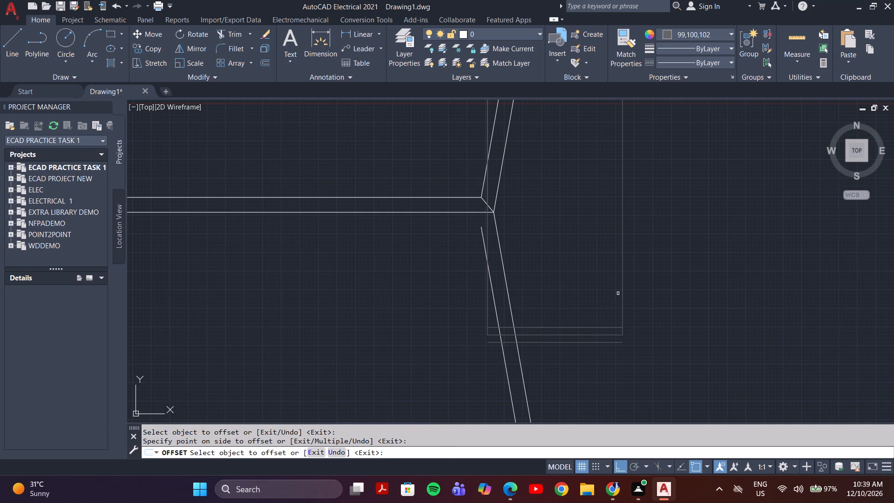
pyautogui.click(623, 288)
pyautogui.click(606, 285)
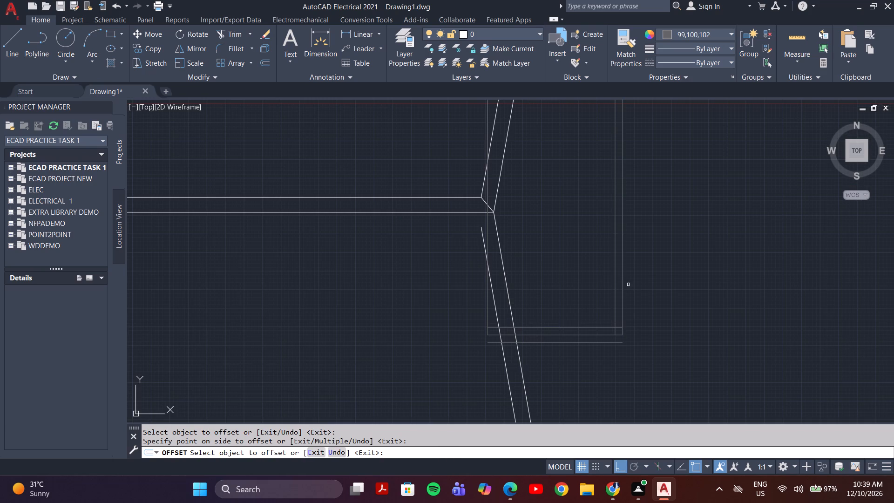
pyautogui.click(623, 285)
pyautogui.click(634, 286)
# Offset the 15 mm upper horizontal grey line 1 mm both downward and upward.
pyautogui.moveTo(599, 241); pyautogui.dragTo(613, 344, button='middle')
pyautogui.scroll(1, 607, 331)
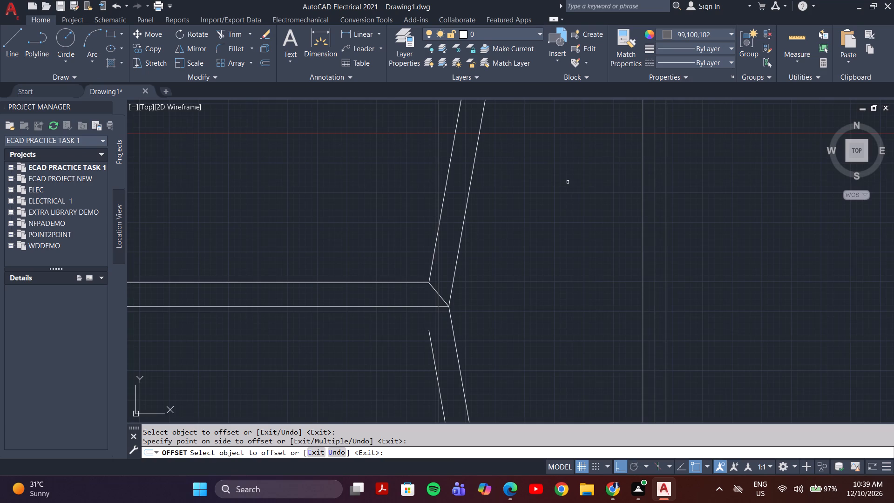
pyautogui.scroll(-3, 568, 182)
pyautogui.moveTo(569, 182); pyautogui.dragTo(581, 245, button='middle')
pyautogui.scroll(1, 577, 245)
pyautogui.moveTo(575, 242); pyautogui.dragTo(578, 263, button='middle')
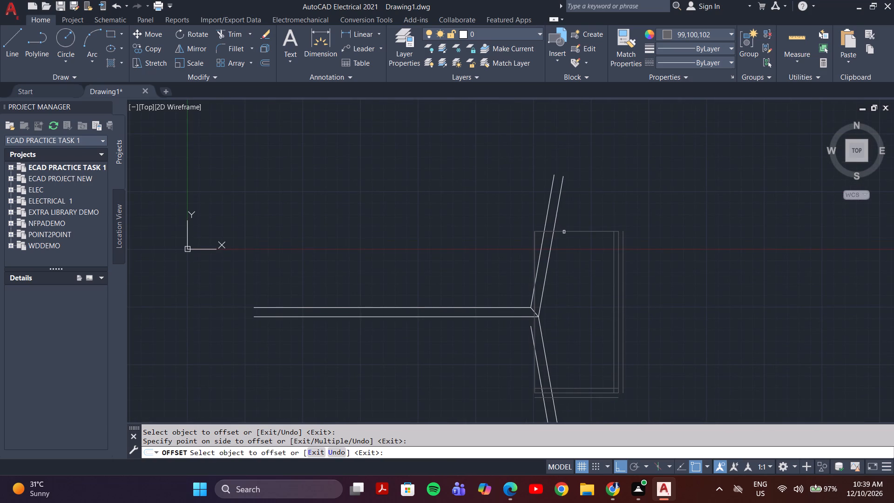
pyautogui.click(564, 232)
pyautogui.click(565, 243)
pyautogui.click(567, 231)
pyautogui.click(567, 222)
pyautogui.press('Escape')
# Trim away the middle upper horizontal and middle outer vertical grey lines, plus the overhangs at the inner upper corner of the frame.
pyautogui.scroll(1, 611, 244)
pyautogui.scroll(-1, 608, 248)
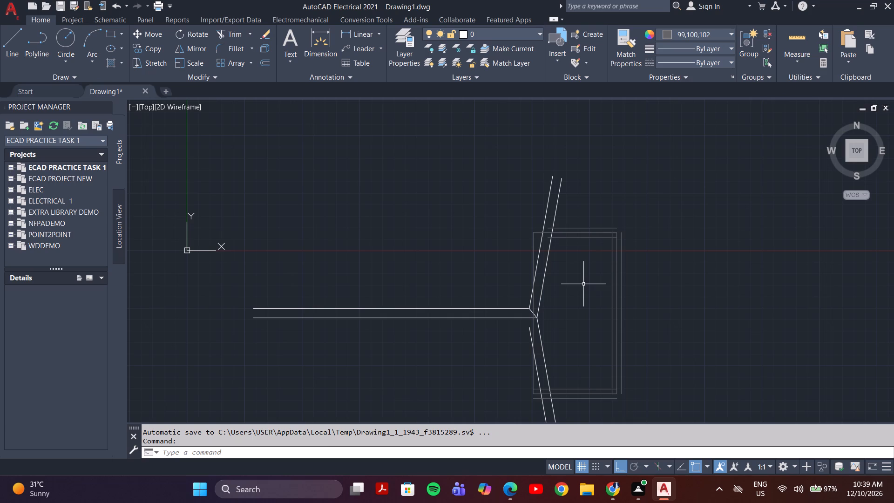
pyautogui.write('tr')
pyautogui.press('Return')
pyautogui.scroll(2, 569, 241)
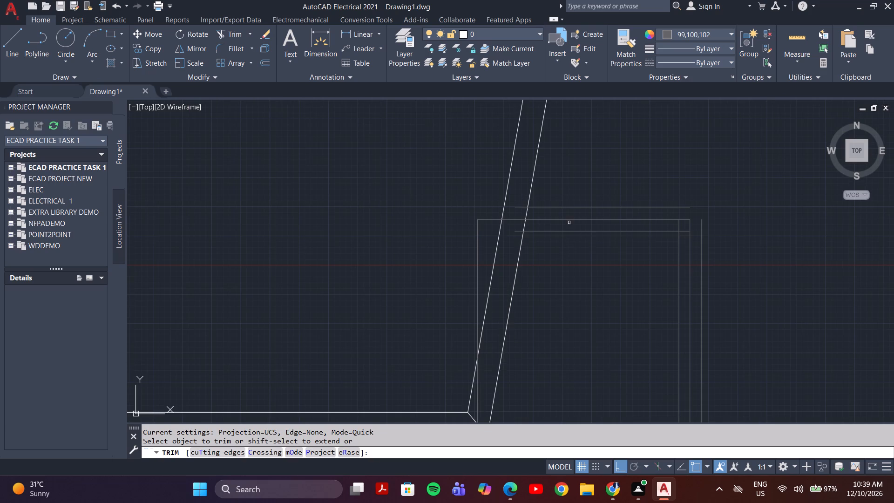
pyautogui.click(569, 218)
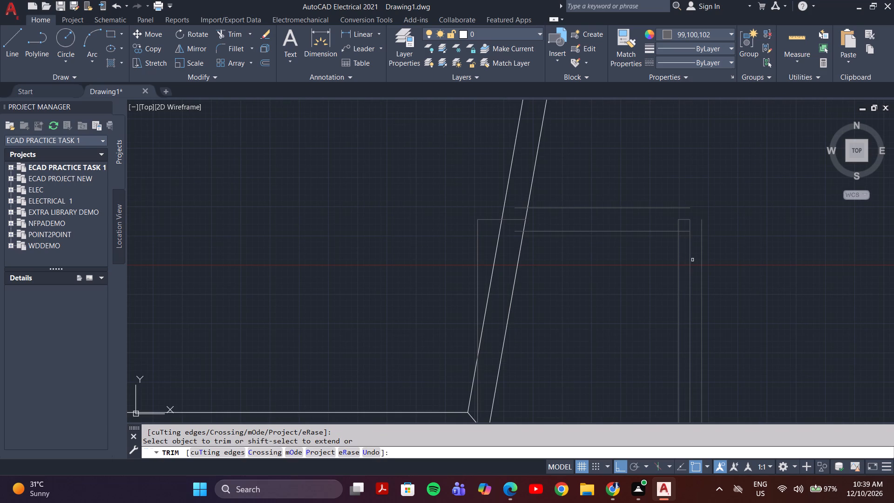
pyautogui.click(691, 264)
pyautogui.moveTo(689, 217); pyautogui.dragTo(690, 218)
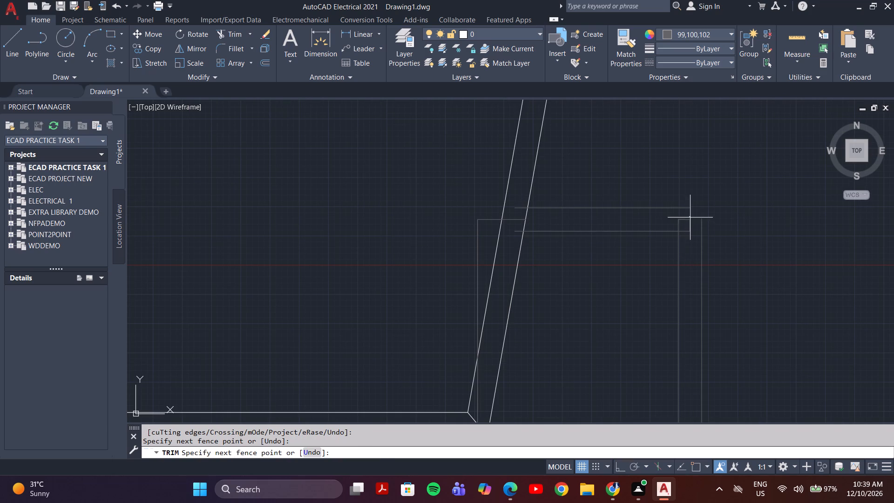
pyautogui.moveTo(690, 218); pyautogui.dragTo(693, 226)
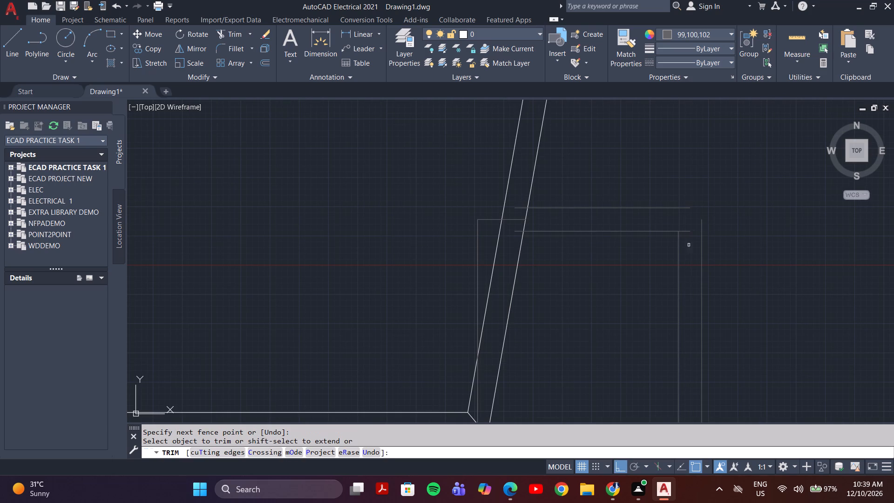
pyautogui.click(683, 232)
# Trim away the middle lower horizontal grey line, the inner line's overhang past the inner vertical, and the central helper's bottom end.
pyautogui.scroll(-5, 684, 238)
pyautogui.moveTo(679, 280); pyautogui.dragTo(667, 248, button='middle')
pyautogui.scroll(6, 667, 248)
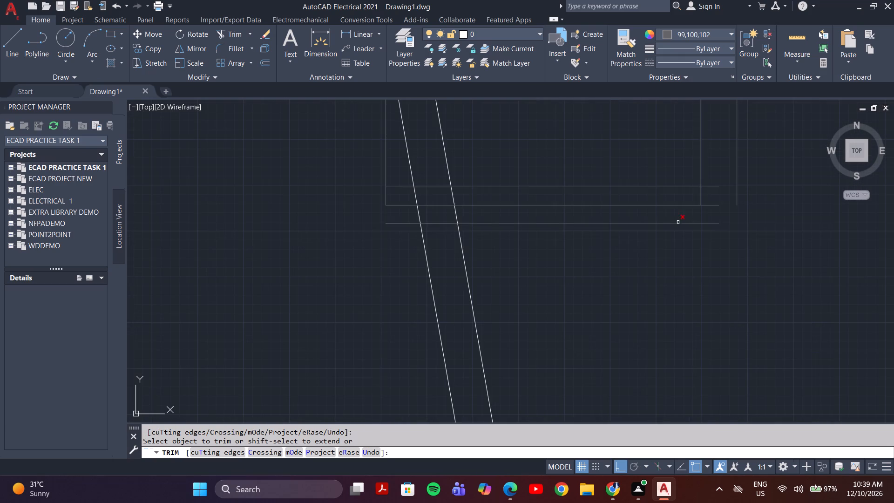
pyautogui.scroll(-1, 691, 213)
pyautogui.moveTo(688, 213); pyautogui.dragTo(647, 226, button='middle')
pyautogui.moveTo(661, 203); pyautogui.dragTo(662, 203)
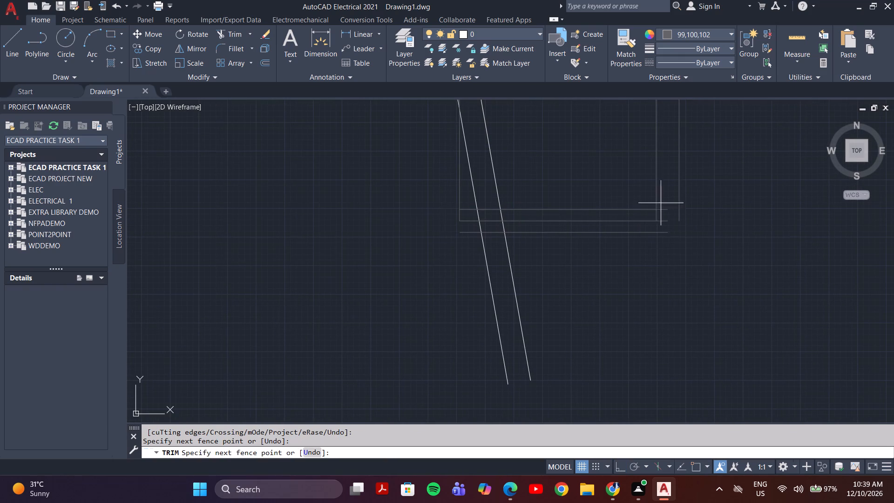
pyautogui.moveTo(662, 203); pyautogui.dragTo(665, 223)
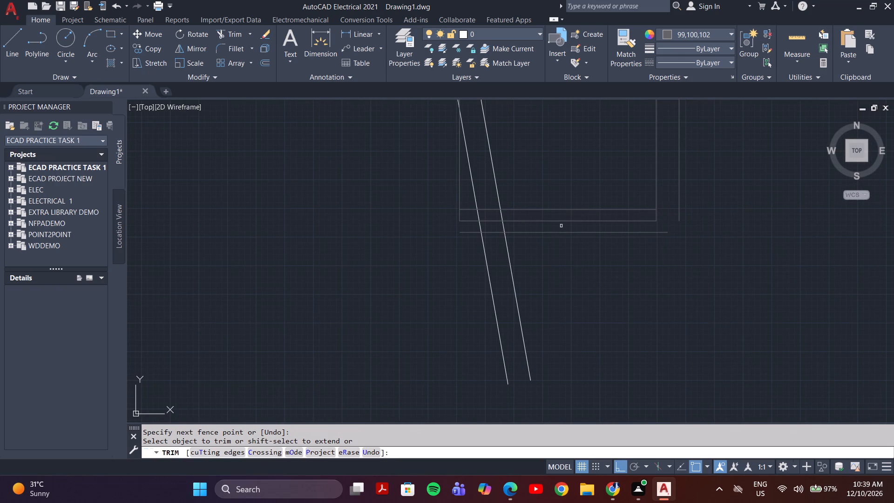
pyautogui.click(585, 222)
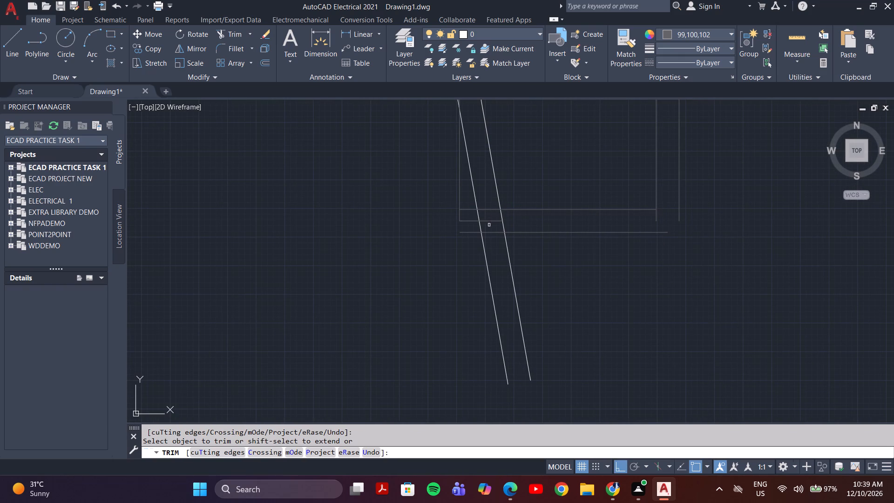
pyautogui.click(489, 225)
pyautogui.click(486, 219)
pyautogui.click(469, 220)
pyautogui.click(469, 223)
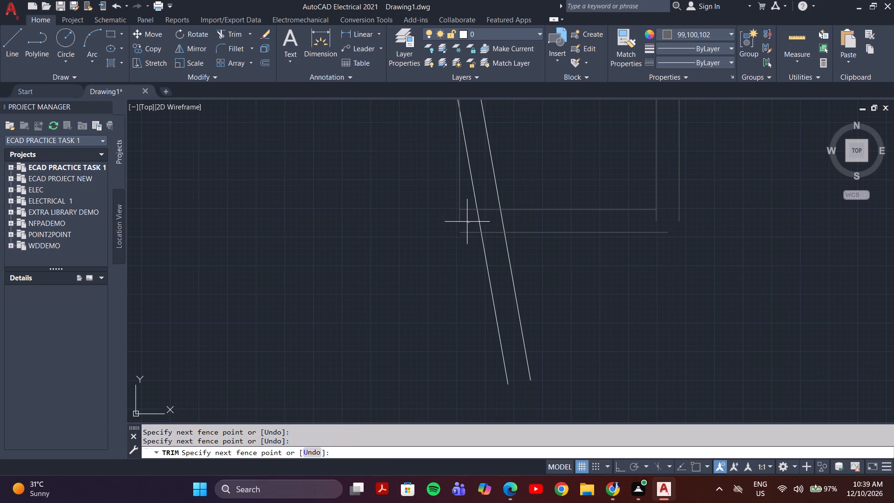
pyautogui.click(453, 211)
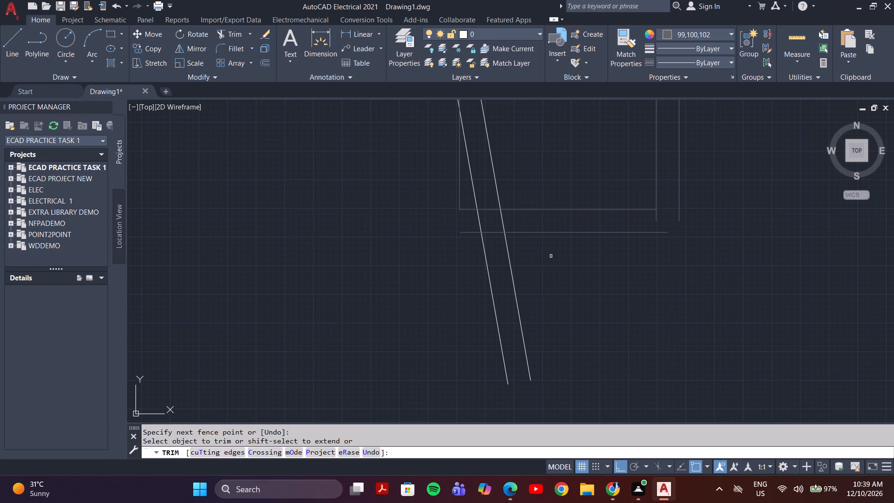
# Trim the inner vertical grey line's overhang below the inner lower horizontal line.
pyautogui.scroll(-2, 555, 261)
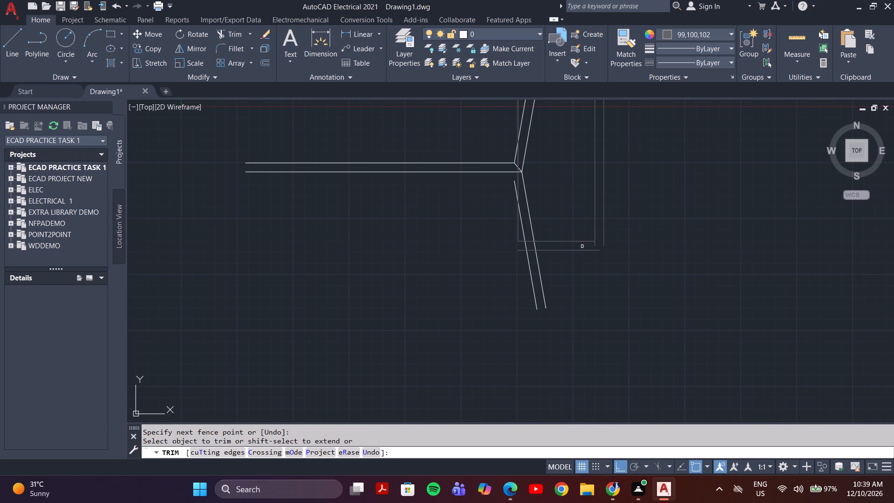
pyautogui.scroll(4, 594, 245)
pyautogui.click(602, 232)
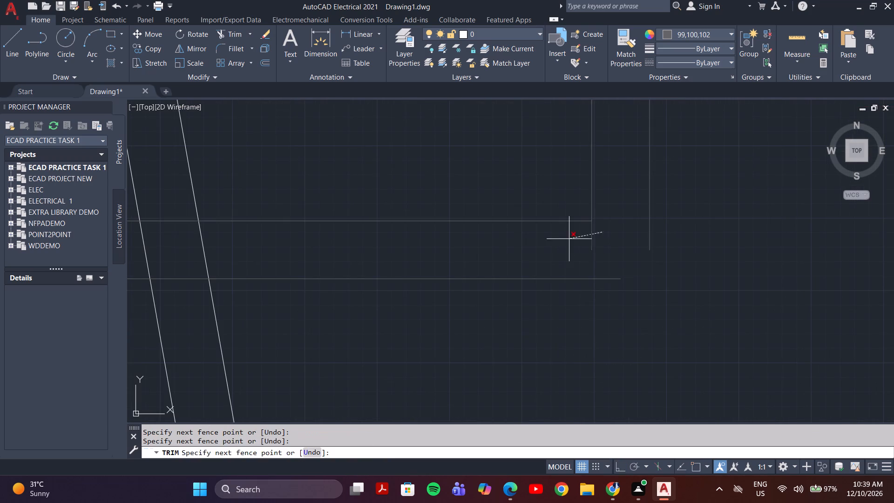
pyautogui.click(569, 239)
pyautogui.scroll(-2, 576, 238)
pyautogui.press('Escape')
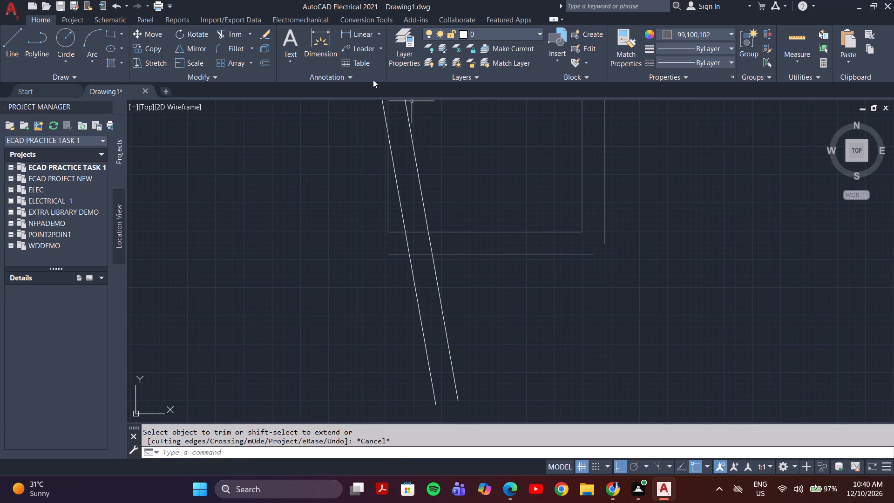
# Join the outer lower horizontal and outer vertical grey lines into a sharp corner with a radius 0 fillet.
pyautogui.click(226, 48)
pyautogui.click(564, 257)
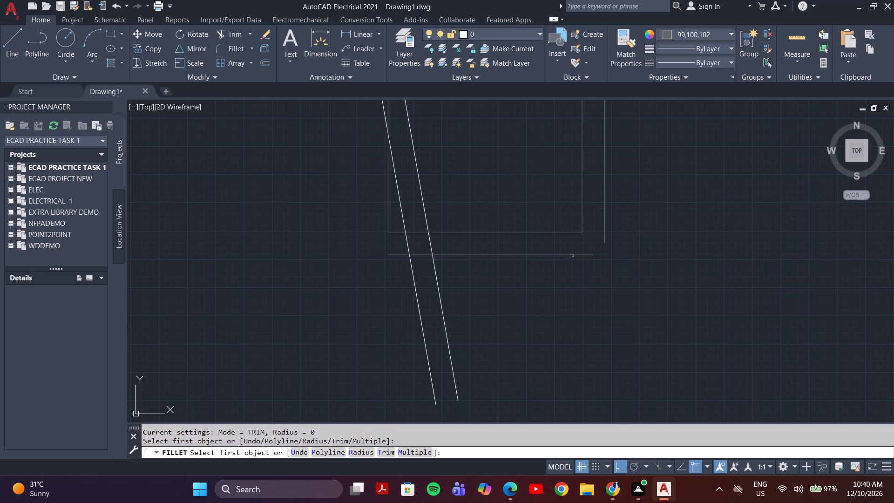
pyautogui.click(578, 255)
pyautogui.click(604, 236)
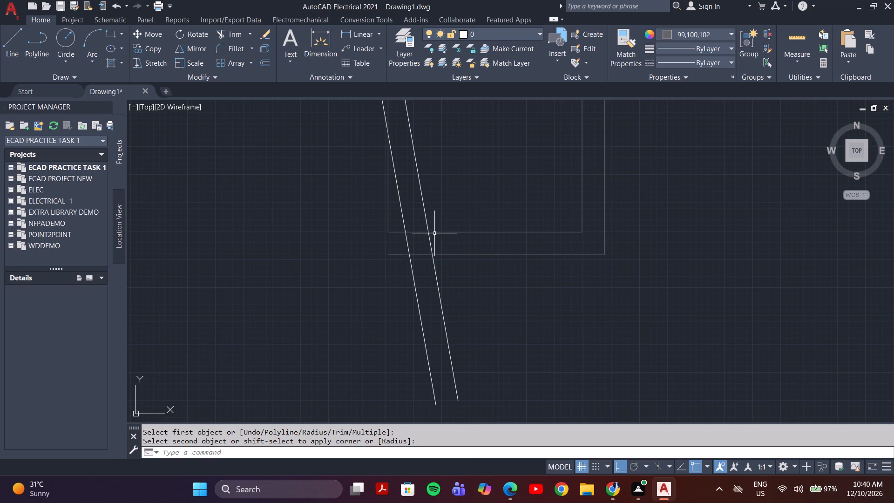
# Join the outer upper horizontal and outer vertical grey lines into a sharp corner with a radius 0 fillet.
pyautogui.scroll(-1, 434, 233)
pyautogui.scroll(3, 437, 251)
pyautogui.scroll(-5, 437, 251)
pyautogui.moveTo(443, 243); pyautogui.dragTo(421, 376, button='middle')
pyautogui.scroll(3, 443, 281)
pyautogui.press('space')
pyautogui.click(475, 274)
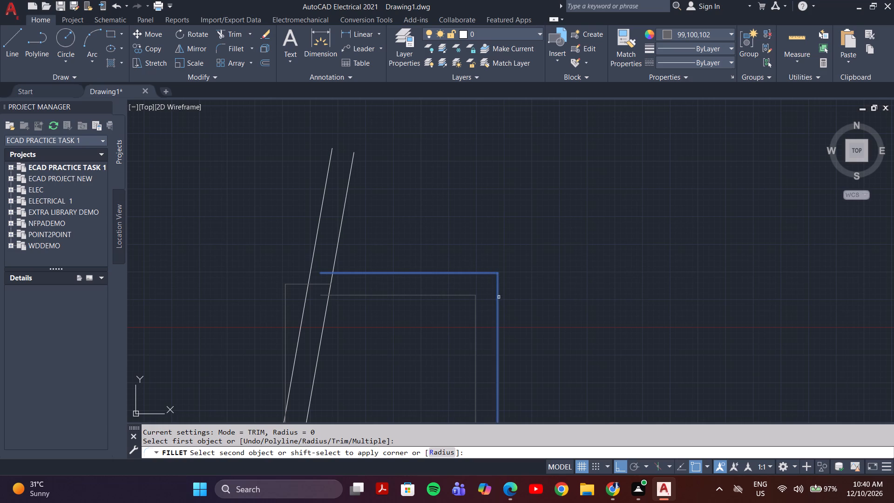
pyautogui.click(499, 297)
pyautogui.scroll(-1, 503, 290)
pyautogui.press('Escape')
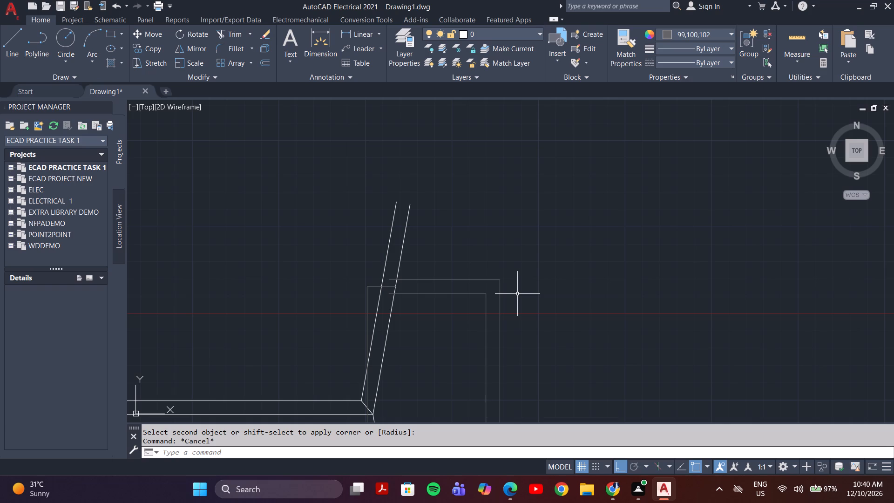
# Recolour all six offset frame lines to the same white as the angled profile lines.
pyautogui.moveTo(521, 265); pyautogui.dragTo(495, 183, button='middle')
pyautogui.scroll(-2, 495, 187)
pyautogui.moveTo(495, 217); pyautogui.dragTo(498, 232, button='middle')
pyautogui.click(511, 200)
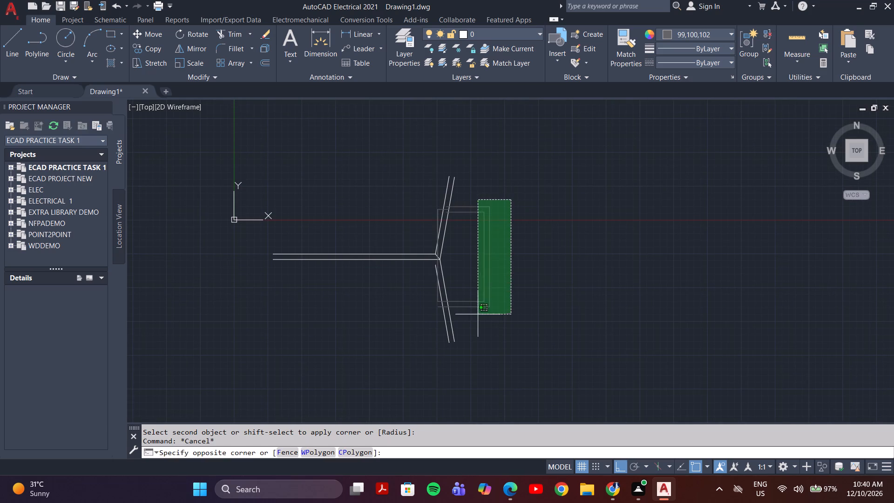
pyautogui.click(478, 321)
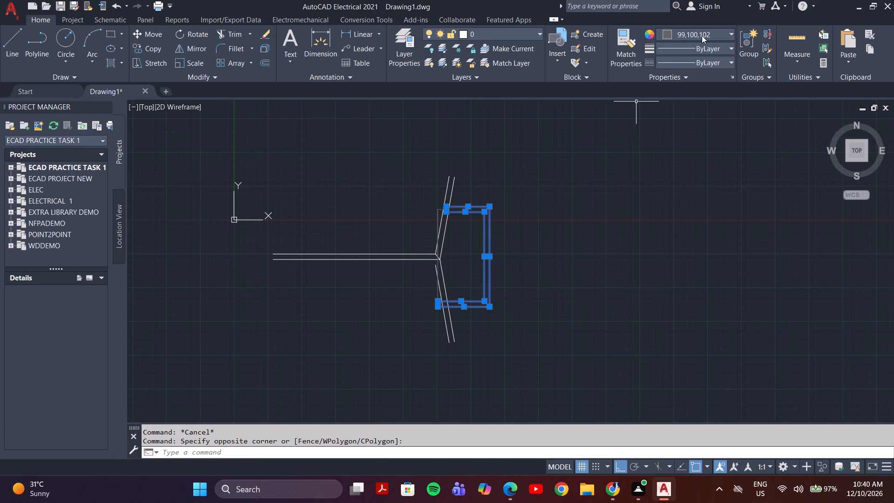
pyautogui.click(702, 35)
pyautogui.click(667, 46)
pyautogui.press('Escape')
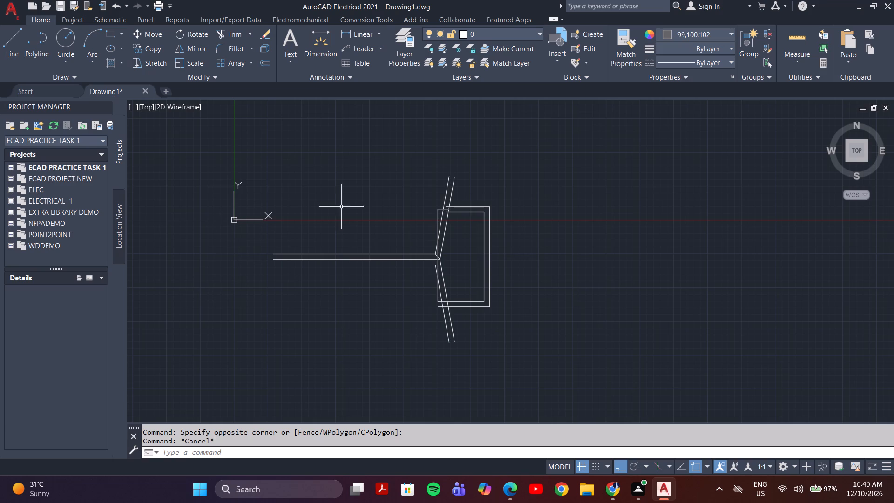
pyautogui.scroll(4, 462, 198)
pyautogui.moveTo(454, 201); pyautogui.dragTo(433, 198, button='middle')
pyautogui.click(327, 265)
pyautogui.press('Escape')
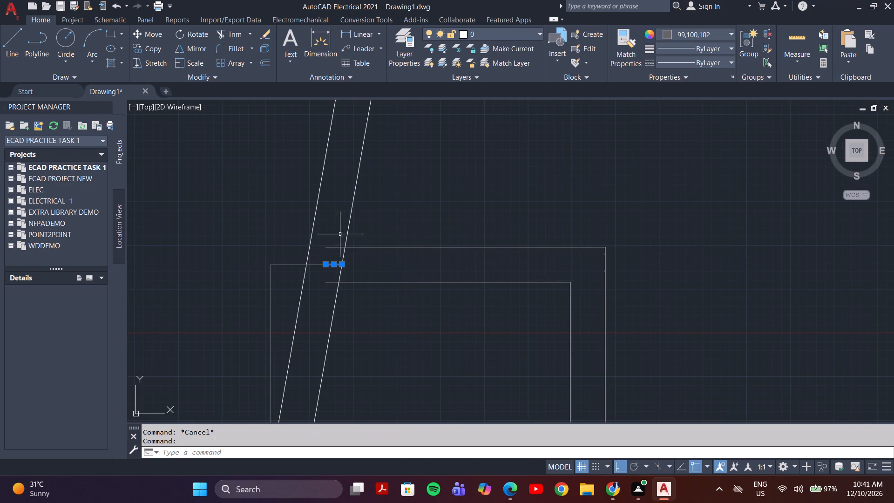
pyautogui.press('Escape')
# With the colour set to ByLayer, draw a horizontal line about 4 mm leftward from the outer upper frame line's open end.
pyautogui.press('l')
pyautogui.press('Return')
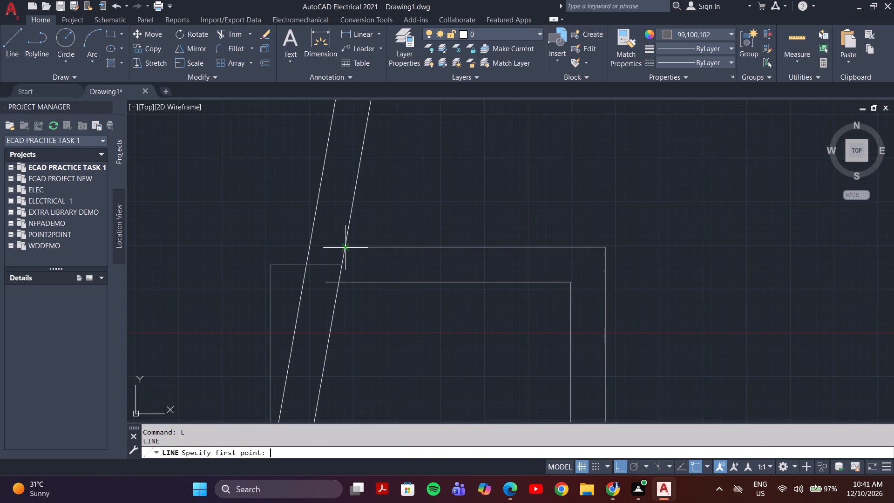
pyautogui.click(680, 32)
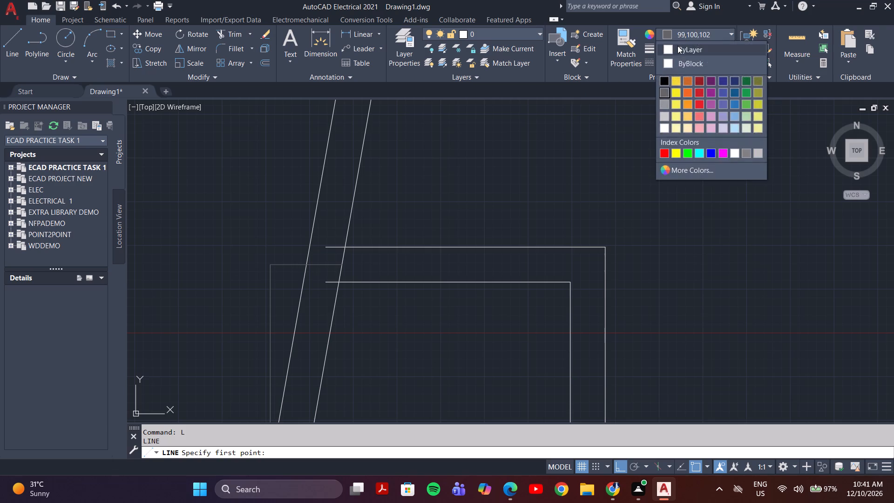
pyautogui.click(677, 46)
pyautogui.click(324, 247)
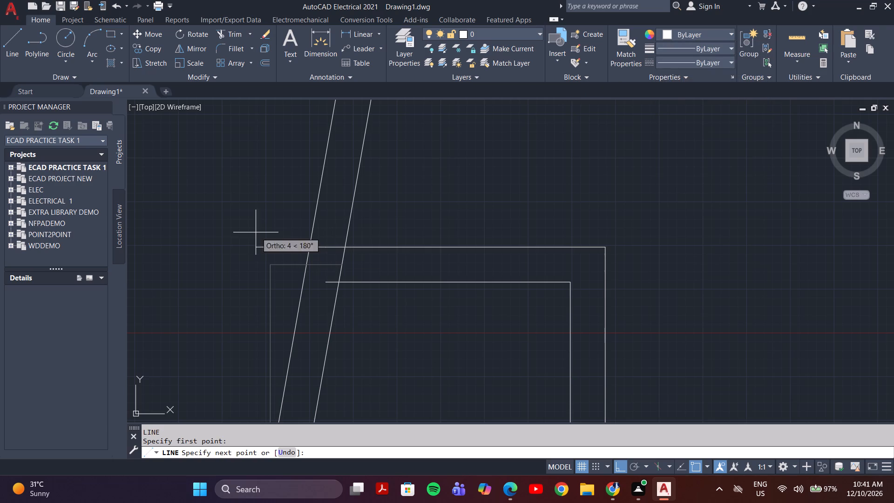
pyautogui.click(256, 232)
pyautogui.press('Escape')
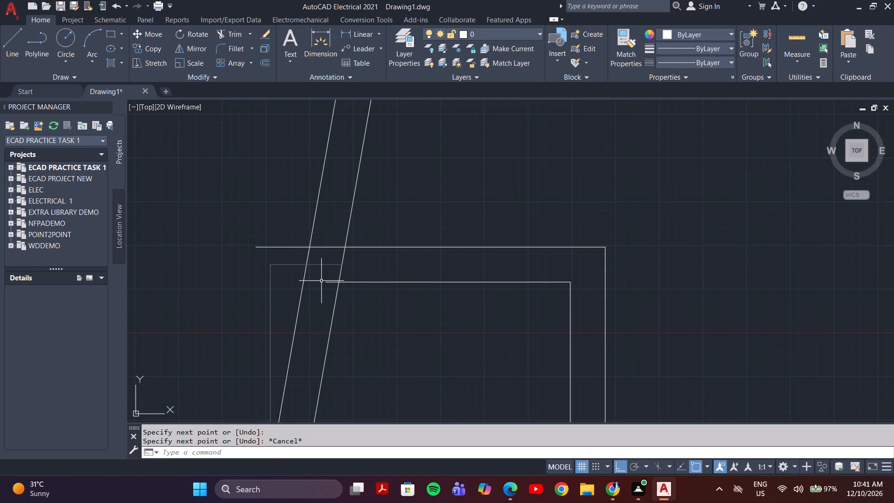
pyautogui.press('Escape')
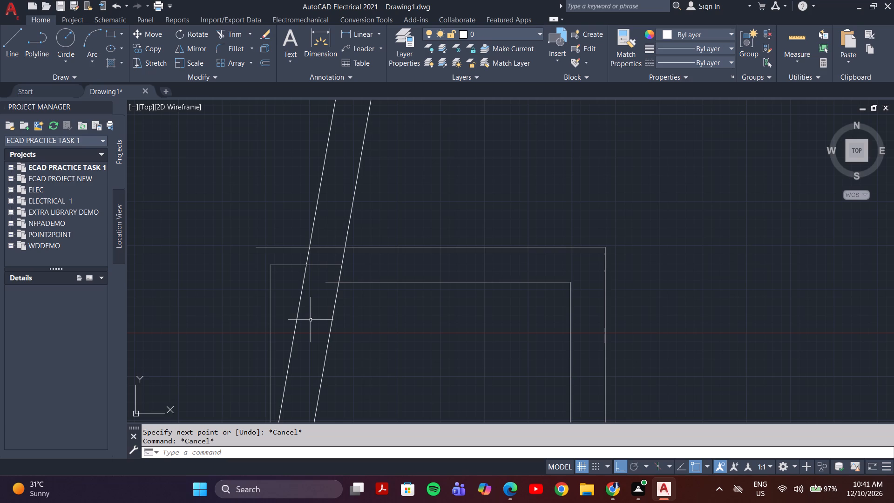
# Trim the outer upper frame line back to the left angled line and the inner upper one back to the right angled line.
pyautogui.write('tr')
pyautogui.press('Return')
pyautogui.click(281, 225)
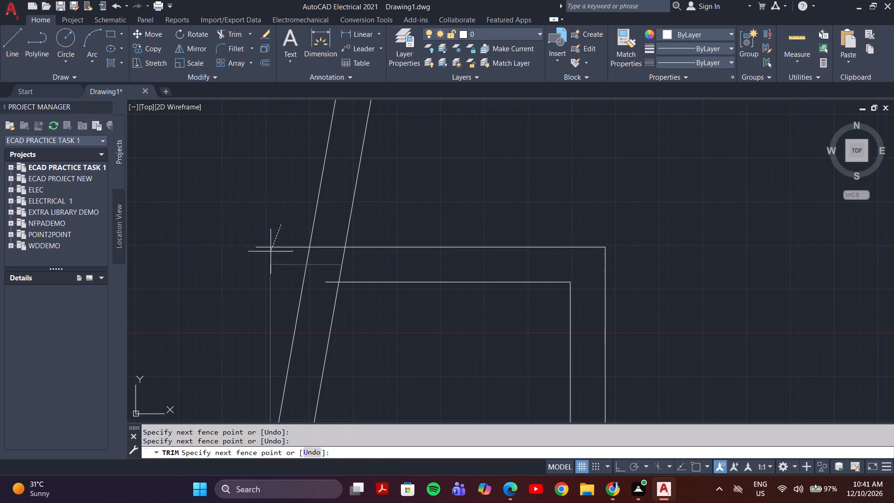
pyautogui.click(264, 258)
pyautogui.click(332, 284)
# Trim away the right angled line's pieces between the outer and inner upper horizontal frame lines.
pyautogui.scroll(-1, 332, 292)
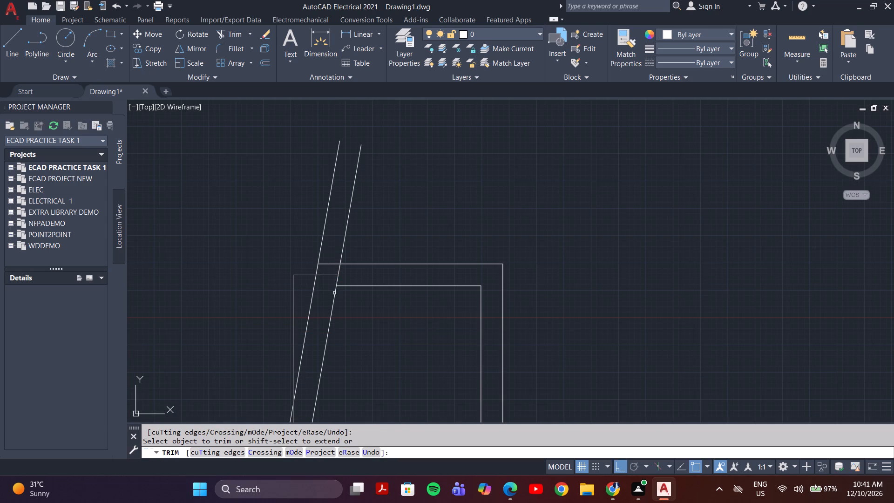
pyautogui.scroll(4, 335, 277)
pyautogui.click(342, 248)
pyautogui.click(375, 254)
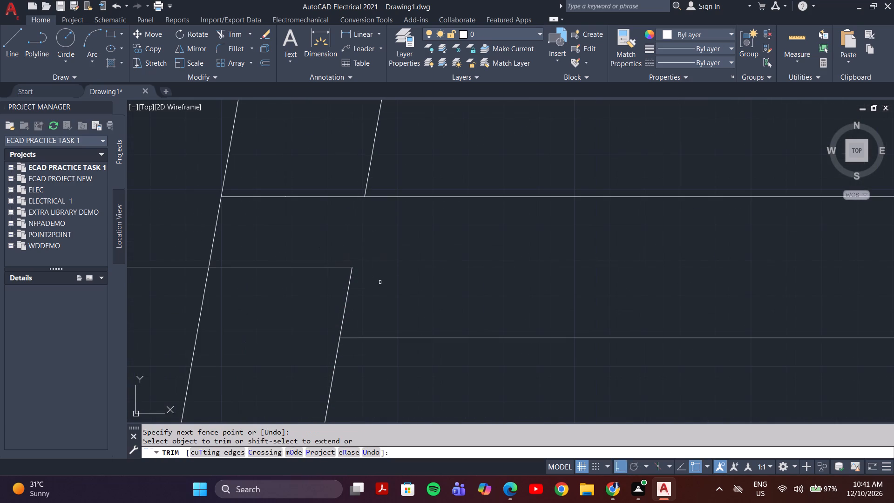
pyautogui.moveTo(380, 282); pyautogui.dragTo(367, 285)
pyautogui.click(320, 303)
pyautogui.scroll(-3, 332, 302)
pyautogui.moveTo(388, 330); pyautogui.dragTo(393, 271, button='middle')
pyautogui.scroll(-3, 395, 280)
pyautogui.moveTo(395, 286); pyautogui.dragTo(395, 274, button='middle')
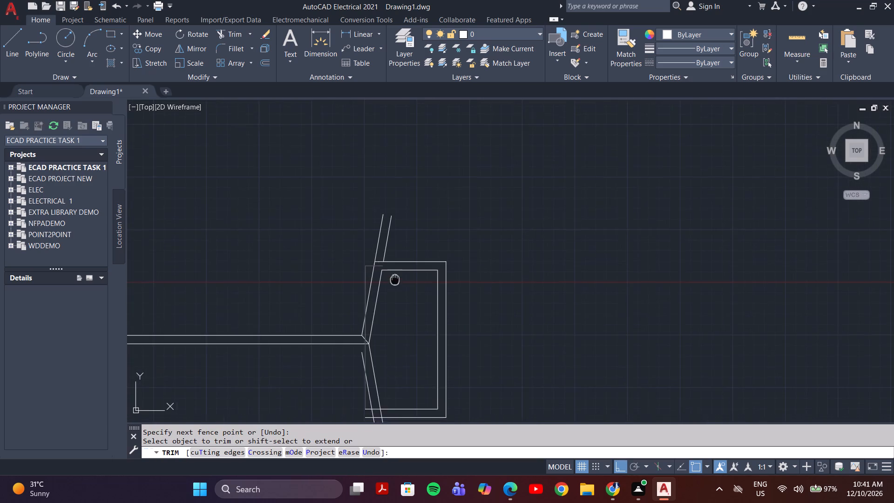
pyautogui.moveTo(395, 274); pyautogui.dragTo(395, 253, button='middle')
pyautogui.scroll(1, 381, 335)
pyautogui.moveTo(381, 335); pyautogui.dragTo(383, 267, button='middle')
pyautogui.scroll(4, 379, 342)
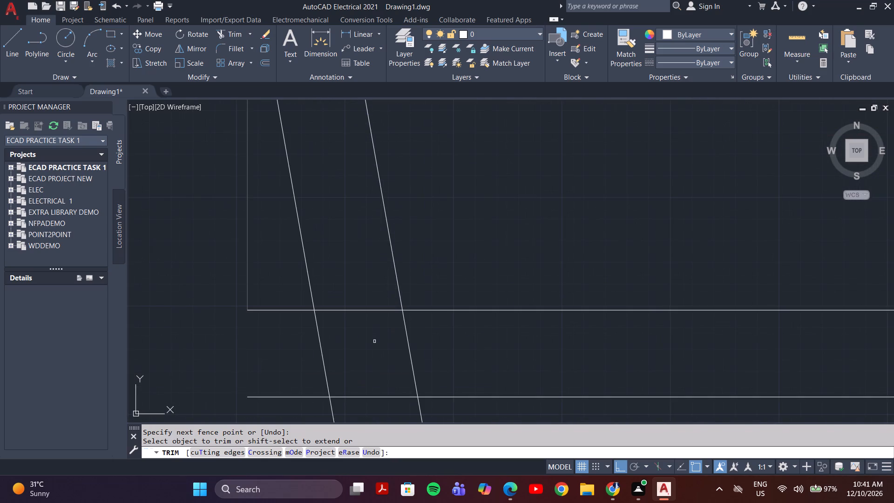
pyautogui.scroll(-4, 374, 341)
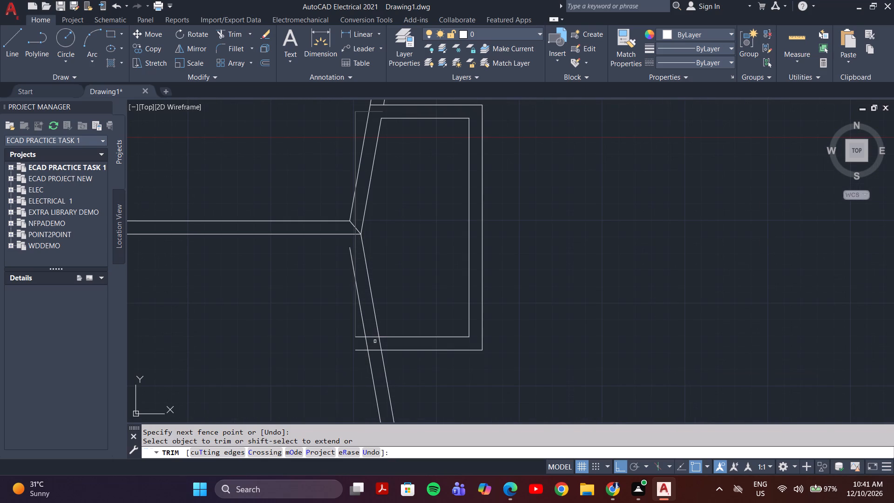
pyautogui.press('Escape')
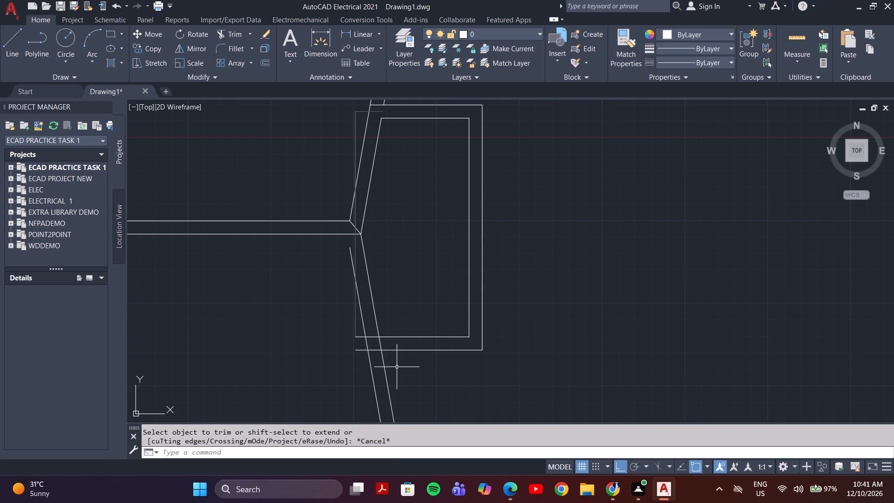
pyautogui.press('Escape')
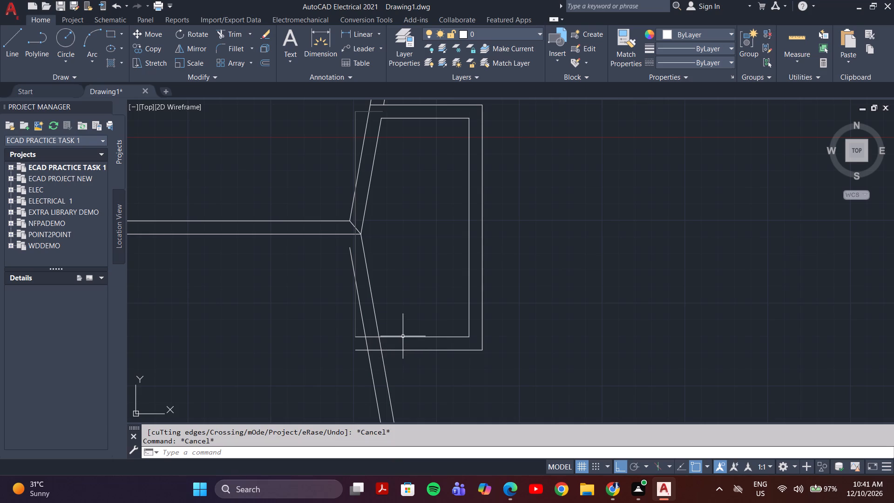
pyautogui.press('Escape')
# Copy the inner lower horizontal frame line 1 mm upward.
pyautogui.click(403, 336)
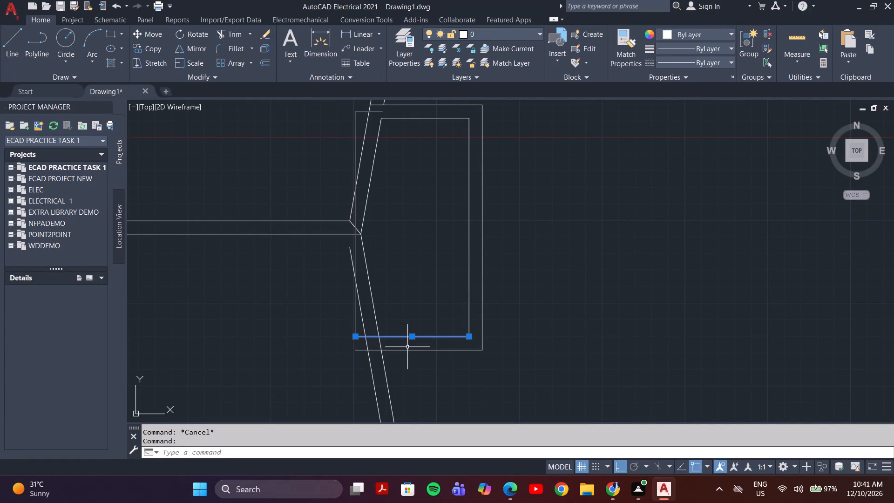
pyautogui.write('co')
pyautogui.press('Return')
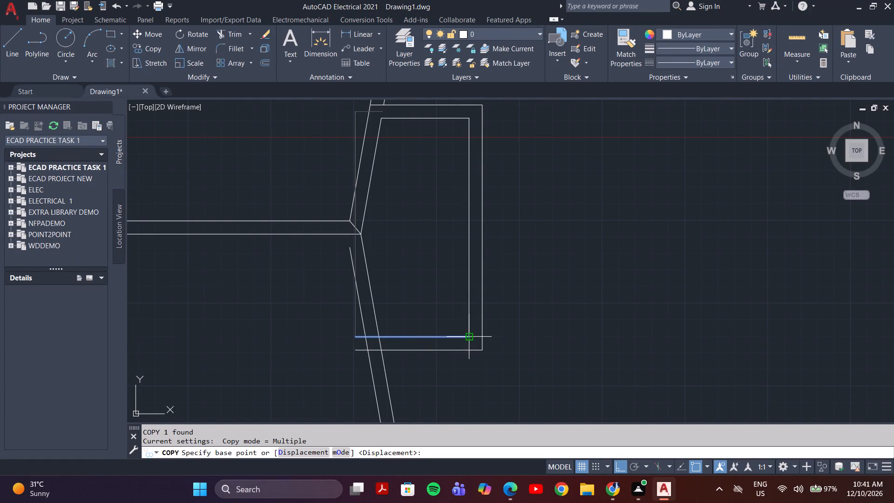
pyautogui.click(467, 336)
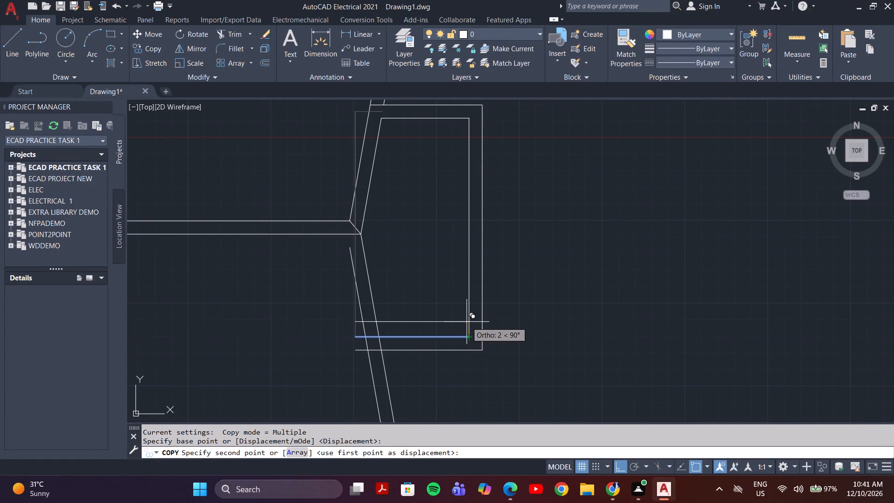
pyautogui.press('1')
pyautogui.press('Return')
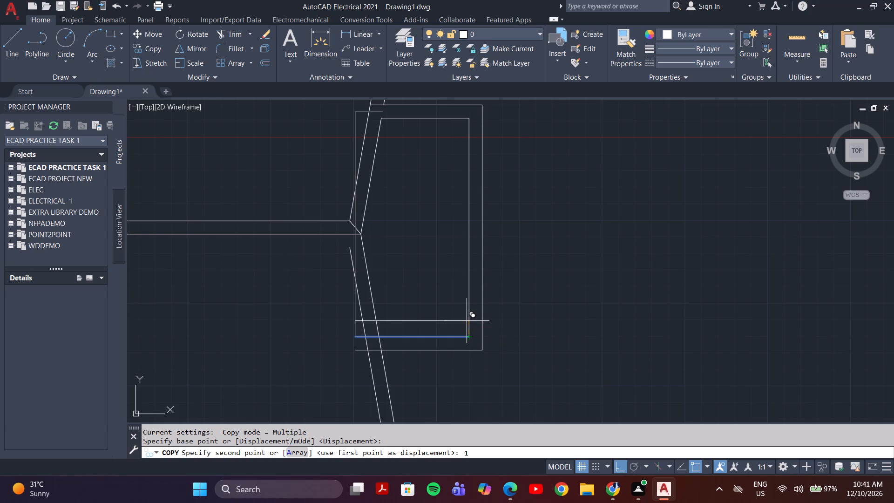
pyautogui.press('Escape')
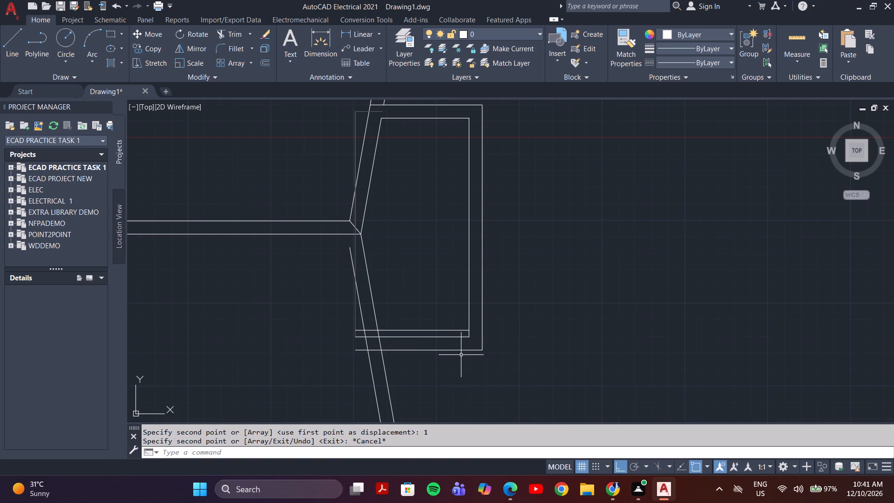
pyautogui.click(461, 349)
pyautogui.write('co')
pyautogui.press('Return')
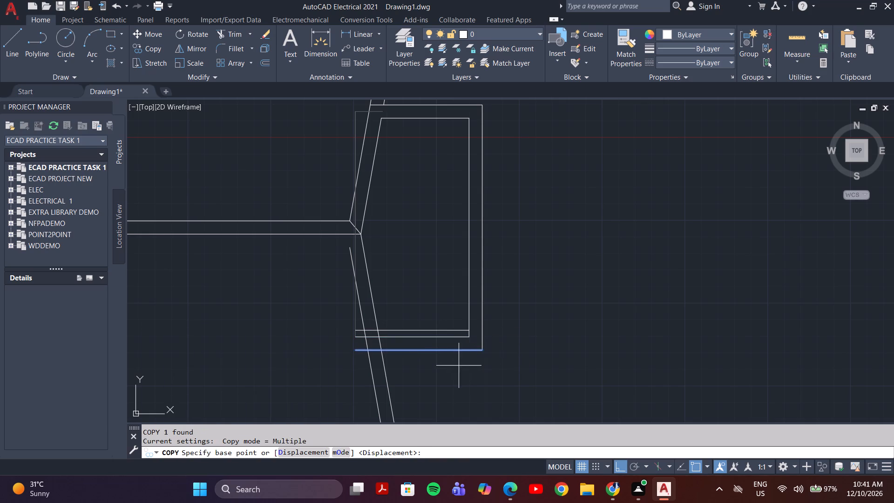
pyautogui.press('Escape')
# Delete the original inner lower horizontal frame line below its copy.
pyautogui.click(448, 337)
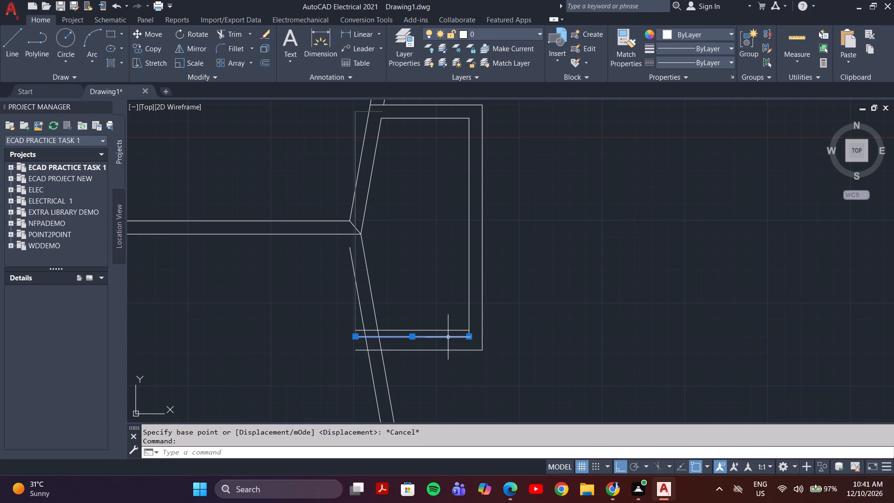
pyautogui.press('Delete')
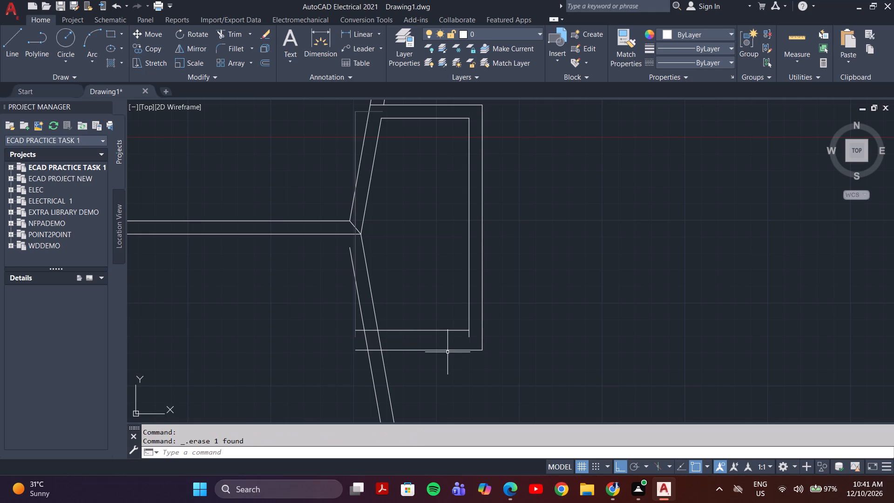
# Copy the outer lower horizontal frame line 1 mm upward.
pyautogui.click(447, 350)
pyautogui.press('c')
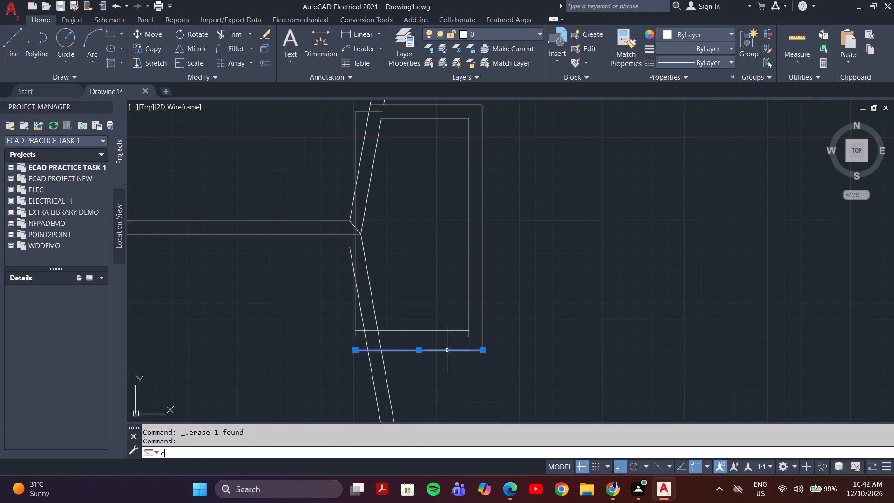
pyautogui.press('o')
pyautogui.press('Return')
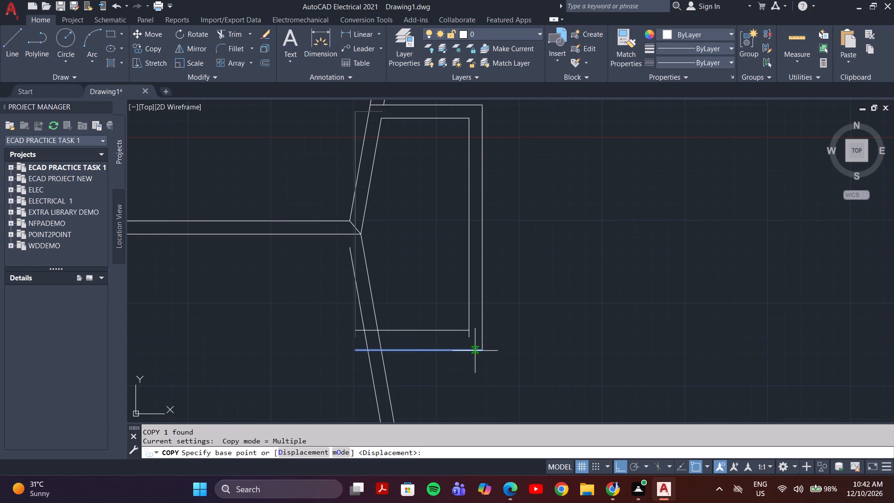
pyautogui.click(481, 349)
pyautogui.press('1')
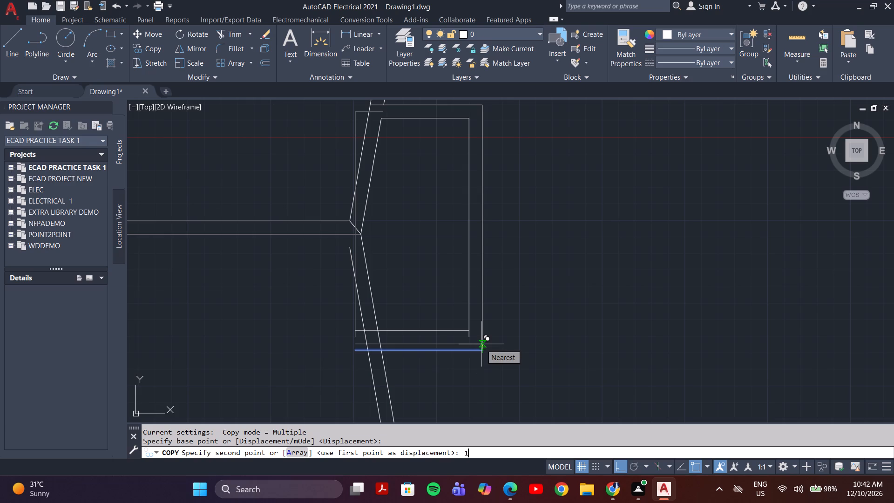
pyautogui.press('Return')
pyautogui.press('Escape')
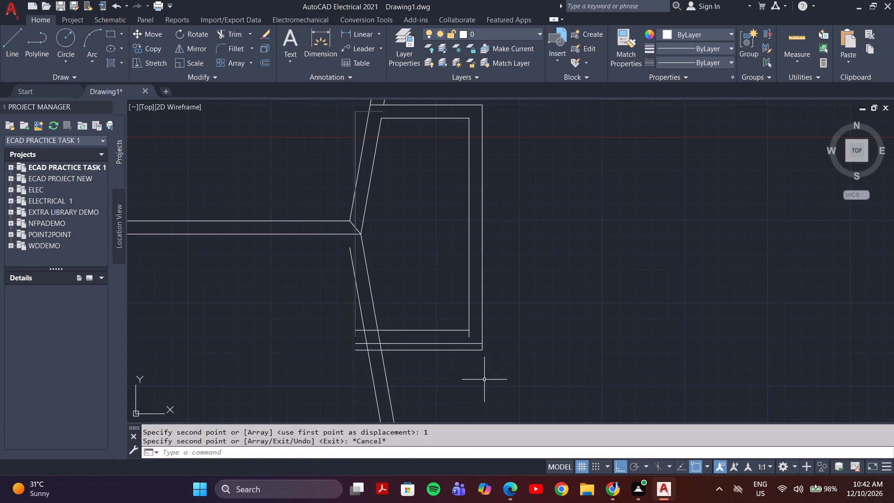
# Delete the original outer lower horizontal frame line below its copy.
pyautogui.click(454, 348)
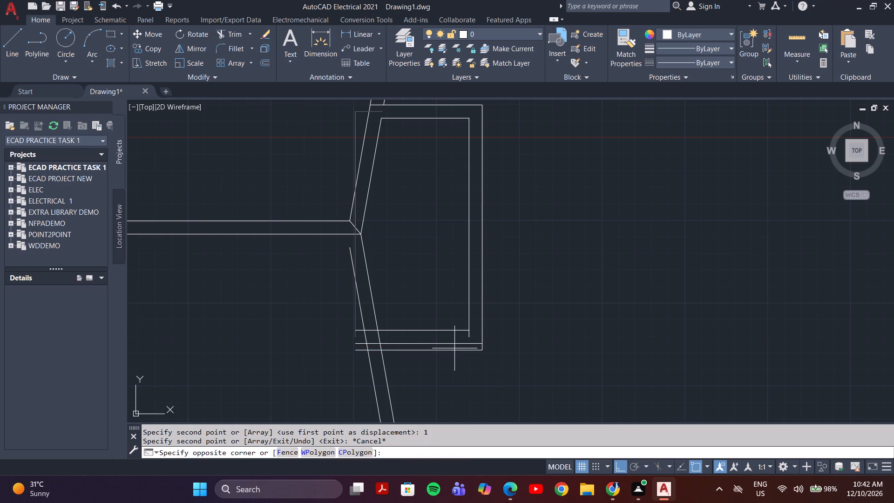
pyautogui.doubleClick(454, 350)
pyautogui.click(454, 350)
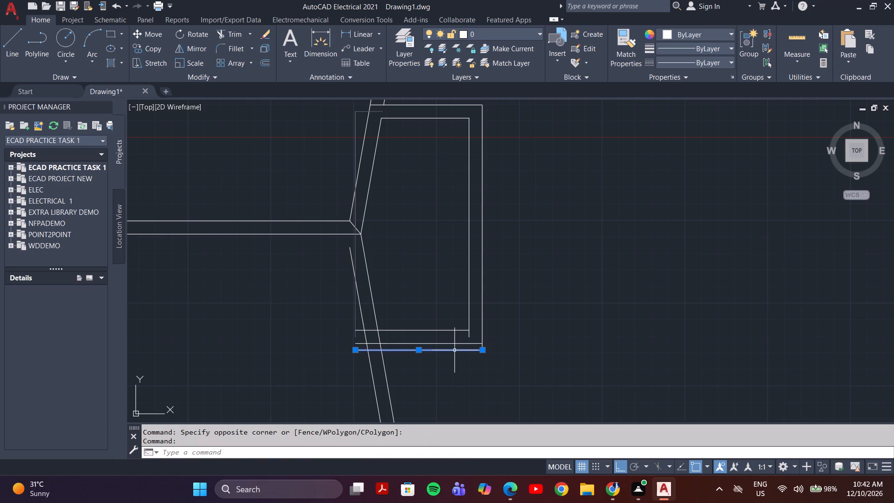
pyautogui.press('Delete')
# Trim the outer and inner vertical frame lines' overhangs below the raised lower horizontal lines.
pyautogui.write('tr')
pyautogui.press('Return')
pyautogui.scroll(4, 476, 360)
pyautogui.moveTo(515, 290); pyautogui.dragTo(470, 284)
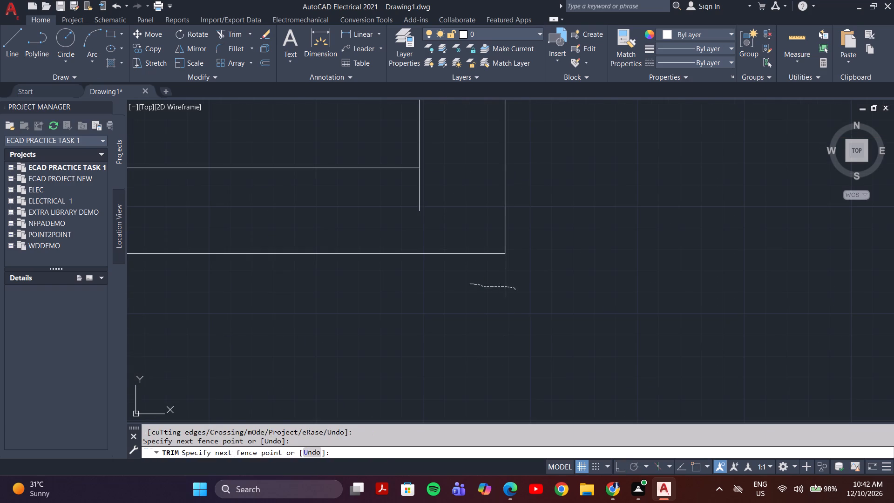
pyautogui.moveTo(438, 191); pyautogui.dragTo(392, 186)
pyautogui.scroll(-2, 390, 187)
pyautogui.scroll(-2, 376, 234)
pyautogui.moveTo(357, 267); pyautogui.dragTo(395, 331, button='middle')
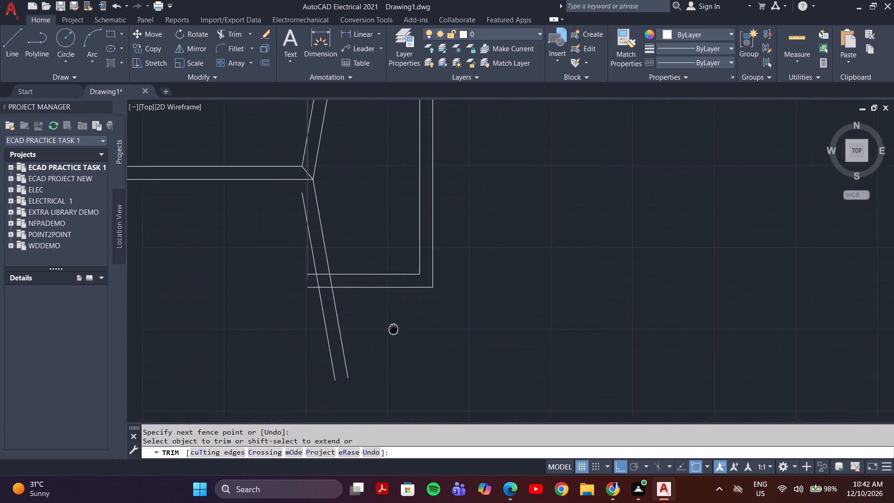
pyautogui.moveTo(395, 331); pyautogui.dragTo(398, 335, button='middle')
pyautogui.scroll(5, 322, 295)
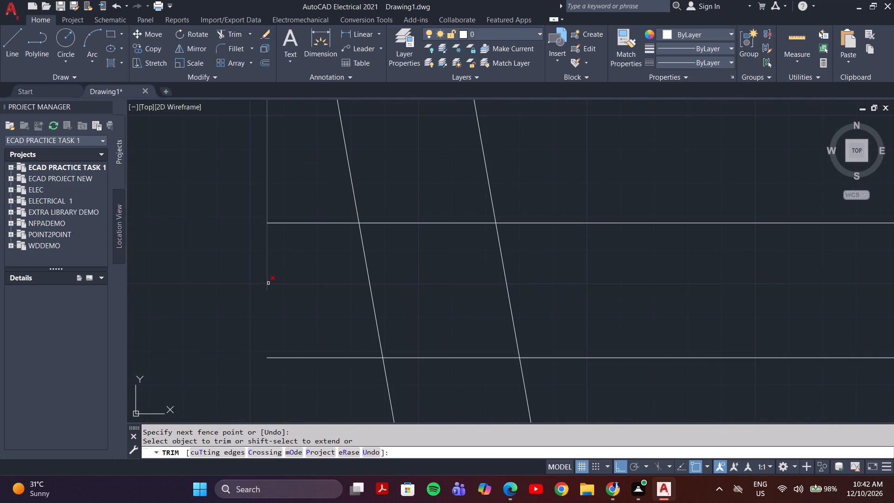
pyautogui.press('Escape')
# Trim the inner lower horizontal frame line back to the right one of the two lower angled lines.
pyautogui.scroll(-3, 264, 347)
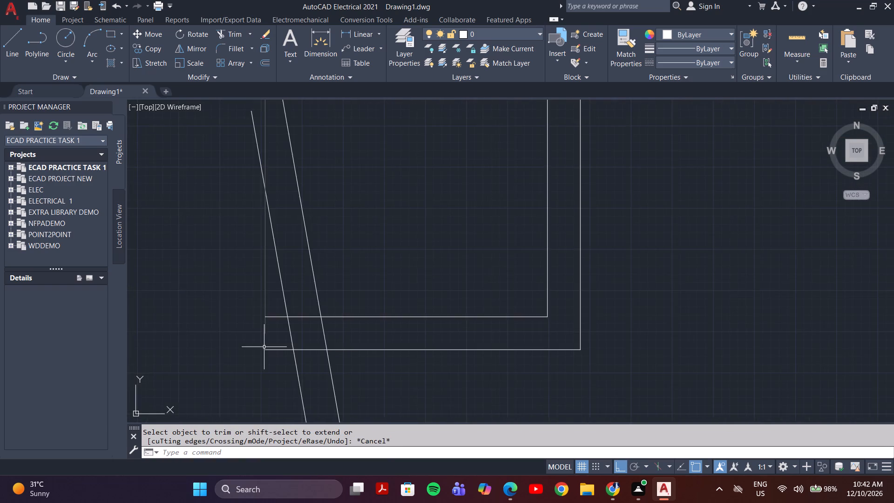
pyautogui.scroll(-2, 264, 347)
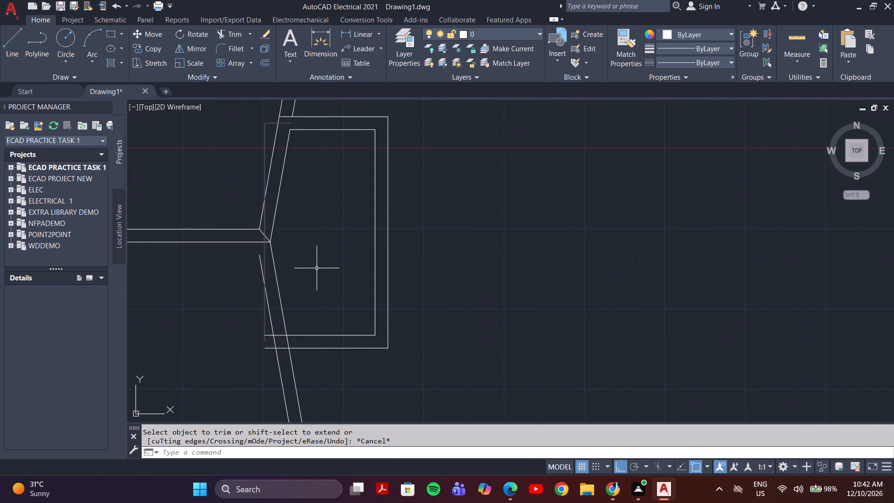
pyautogui.write('tr')
pyautogui.press('Return')
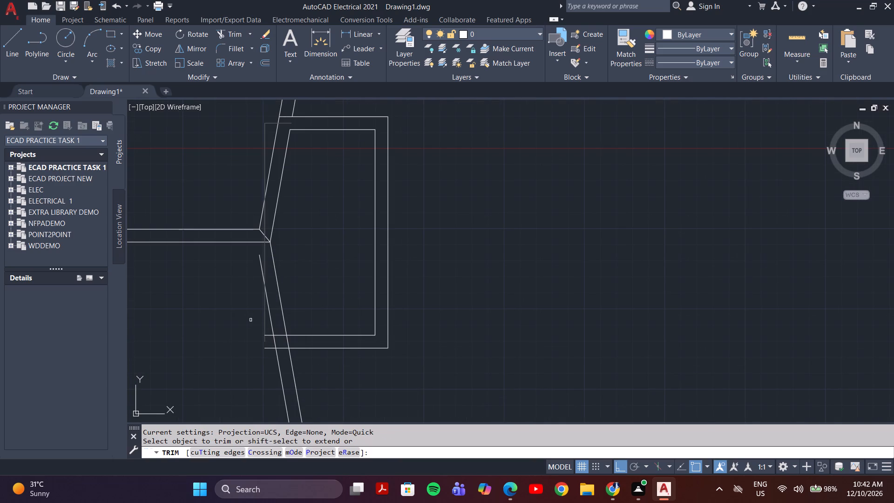
pyautogui.scroll(3, 250, 323)
pyautogui.click(324, 372)
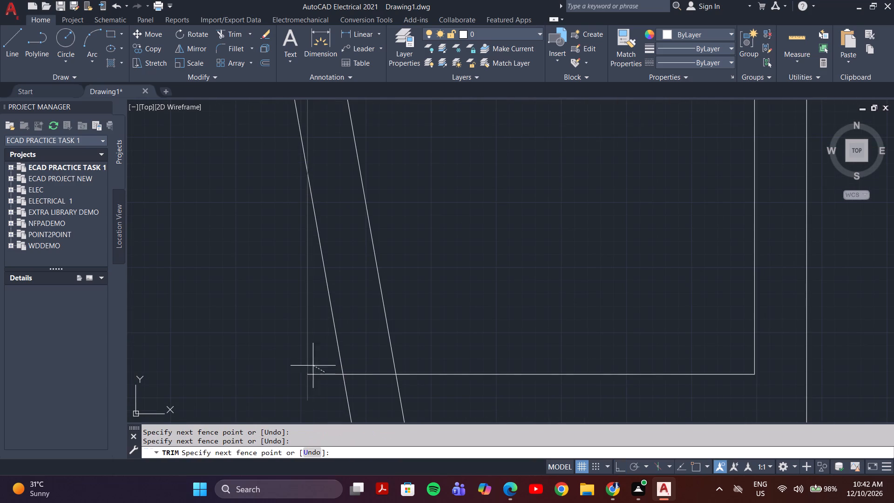
pyautogui.click(321, 383)
pyautogui.click(360, 359)
pyautogui.click(371, 398)
pyautogui.moveTo(371, 395); pyautogui.dragTo(365, 283, button='middle')
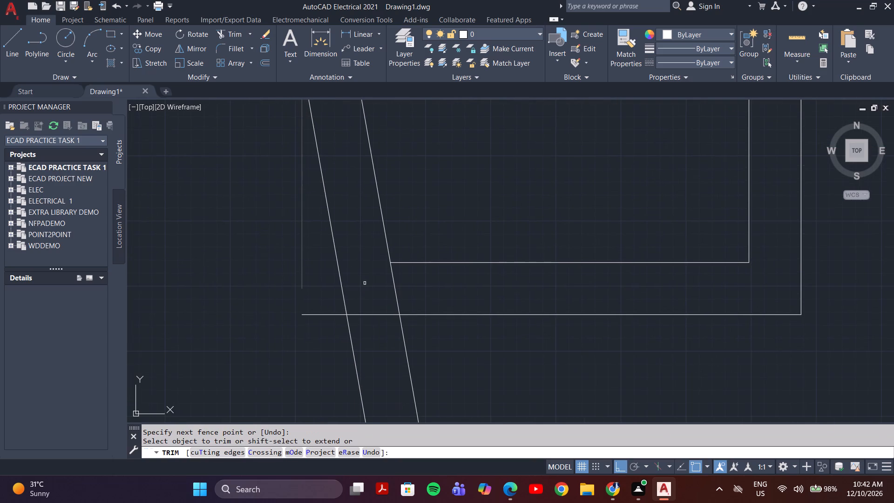
# Trim the outer lower horizontal frame line and the two lower angled lines so no overhangs remain at the frame's lower-left corner.
pyautogui.click(322, 306)
pyautogui.click(321, 350)
pyautogui.click(409, 287)
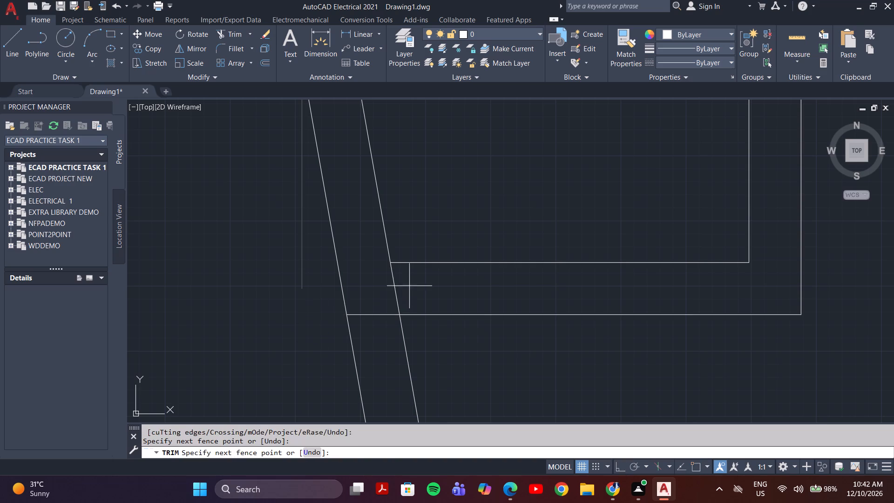
pyautogui.click(384, 293)
pyautogui.scroll(-2, 385, 293)
pyautogui.moveTo(419, 330); pyautogui.dragTo(415, 332)
pyautogui.click(374, 350)
pyautogui.scroll(-3, 389, 297)
pyautogui.moveTo(395, 267); pyautogui.dragTo(406, 336, button='middle')
pyautogui.click(413, 264)
pyautogui.click(371, 263)
pyautogui.scroll(1, 403, 310)
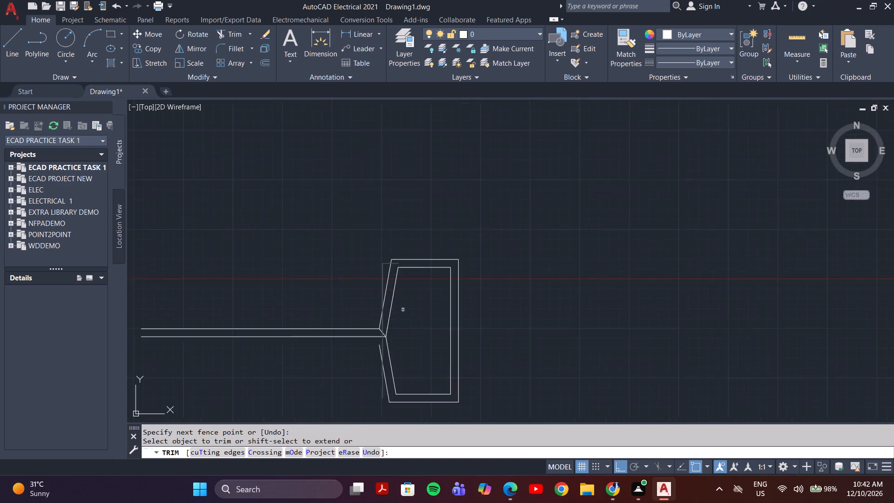
pyautogui.scroll(1, 403, 310)
pyautogui.press('Escape')
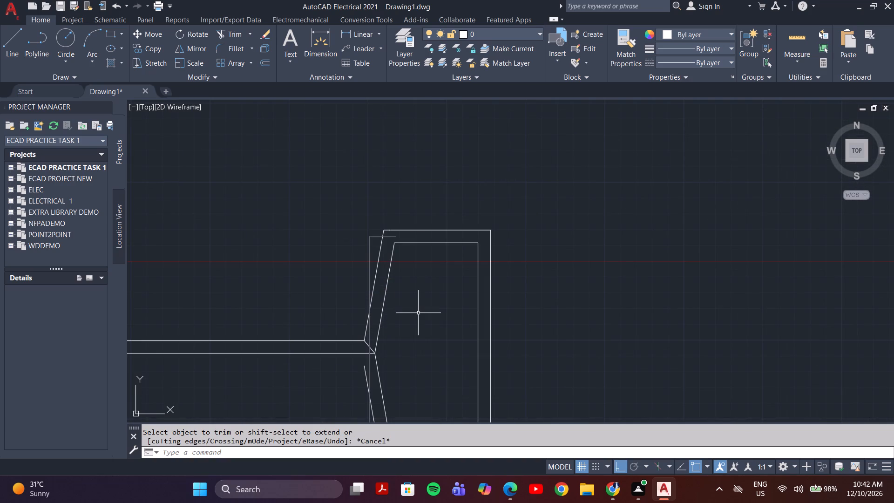
# Fillet the upper base line and the outer upper angled line with a 3 mm radius.
pyautogui.press('f')
pyautogui.press('Return')
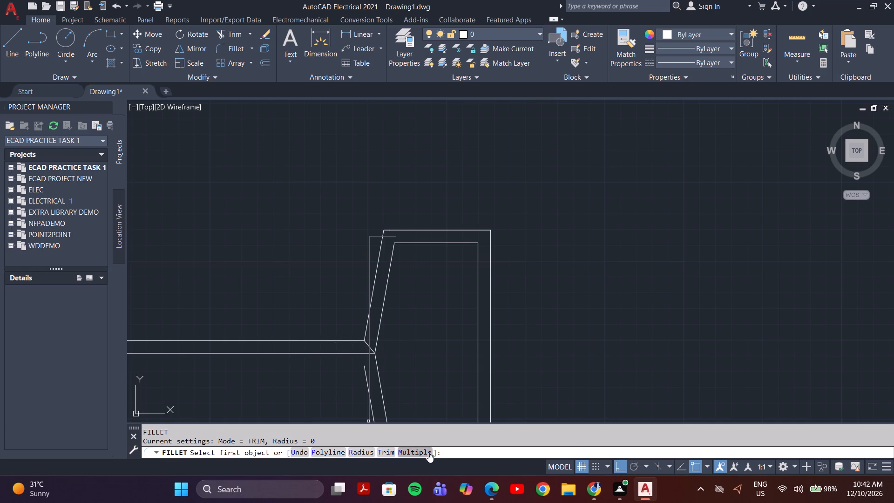
pyautogui.click(411, 454)
pyautogui.click(361, 448)
pyautogui.press('3')
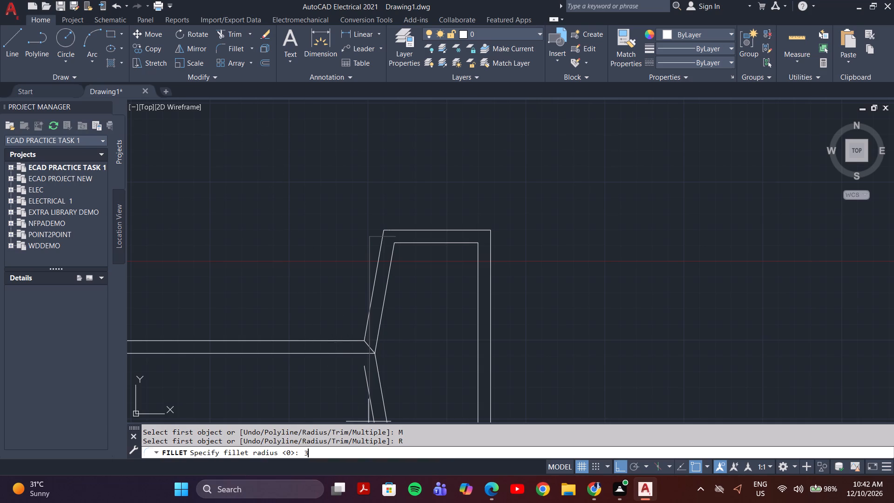
pyautogui.press('Return')
pyautogui.scroll(5, 357, 369)
pyautogui.moveTo(351, 329); pyautogui.dragTo(324, 428, button='middle')
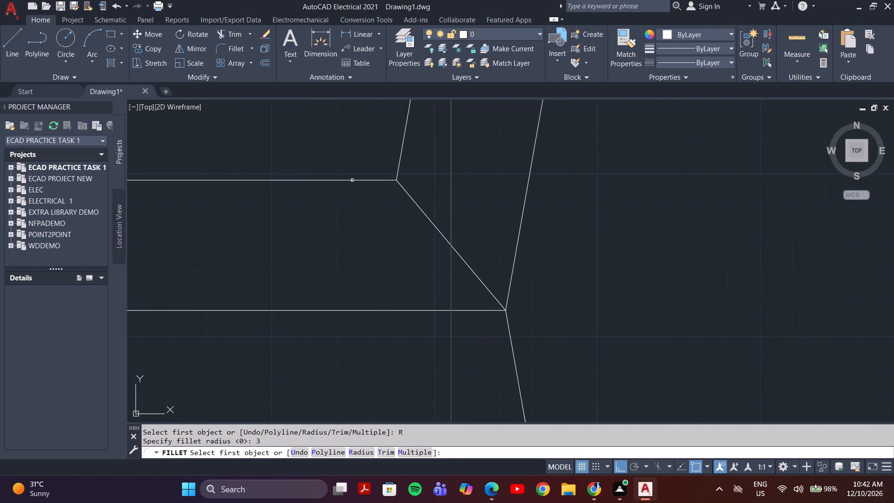
pyautogui.click(352, 181)
pyautogui.click(401, 154)
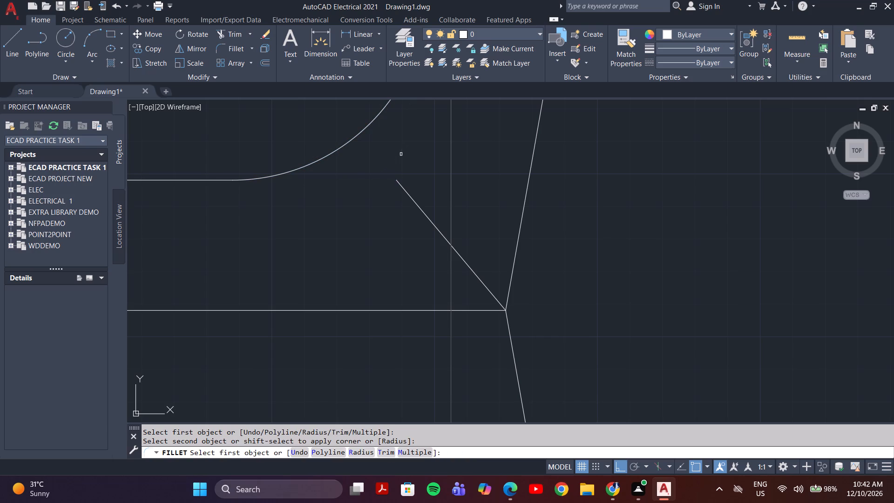
pyautogui.scroll(-3, 433, 310)
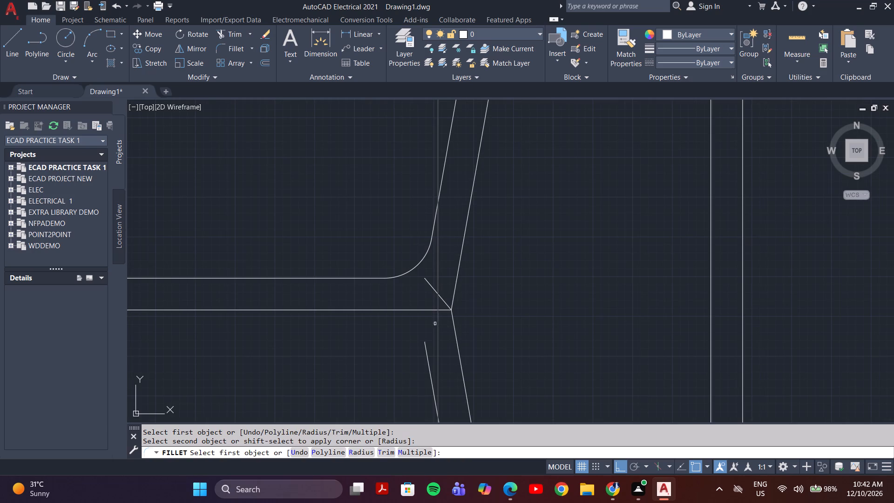
pyautogui.press('Escape')
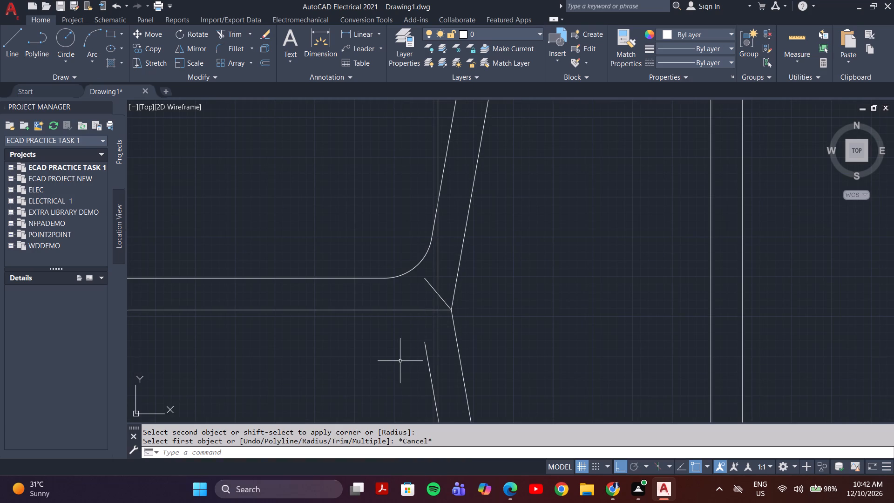
# Draw a perpendicular closing line from the outer lower angled line's upper end to the inner lower angled line, with Ortho off.
pyautogui.press('l')
pyautogui.press('Return')
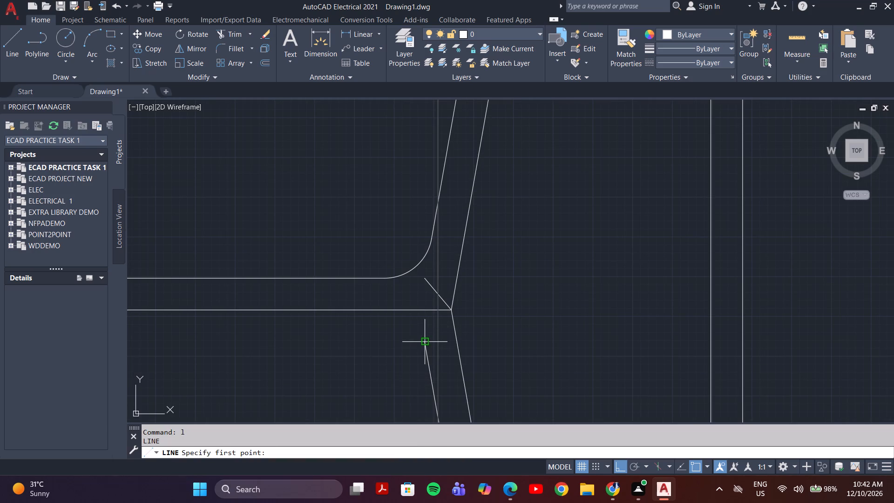
pyautogui.click(426, 340)
pyautogui.press('F8')
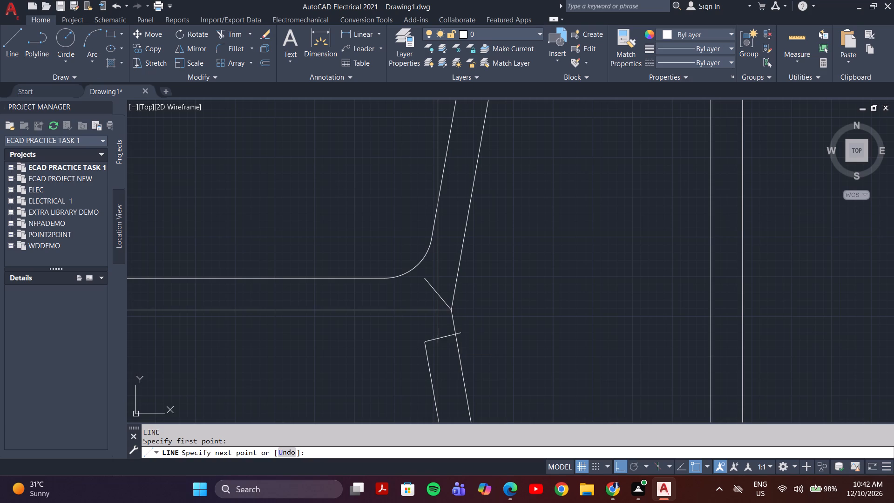
pyautogui.click(456, 339)
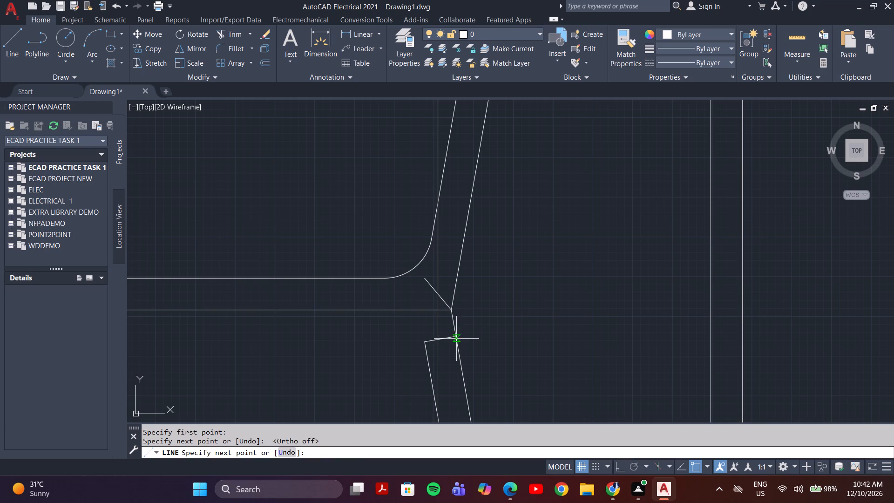
pyautogui.press('Escape')
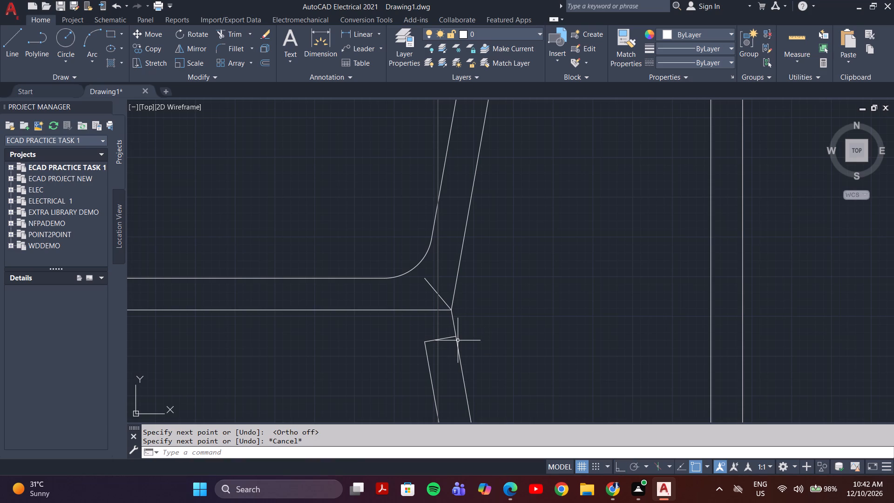
# Trim away the inner lower angled line's stub above the closing line and the short diagonal line at the base junction.
pyautogui.write('tr')
pyautogui.press('Return')
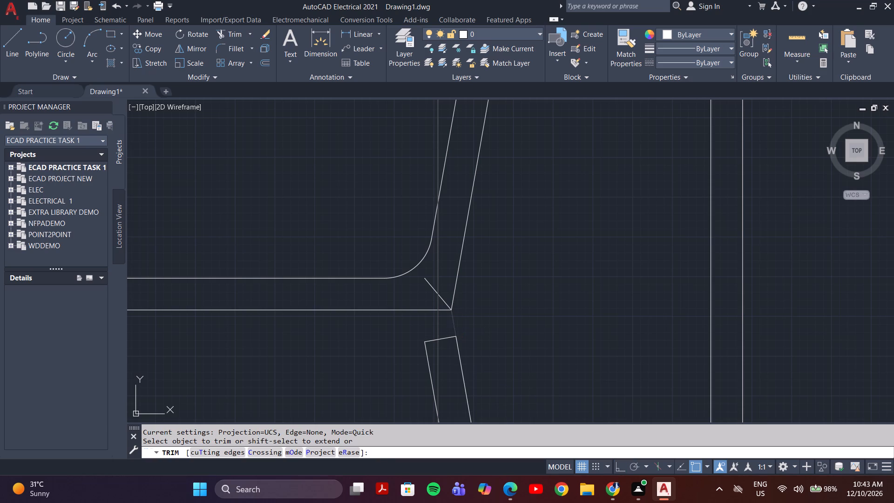
pyautogui.click(454, 322)
pyautogui.scroll(-1, 457, 326)
pyautogui.scroll(-1, 455, 285)
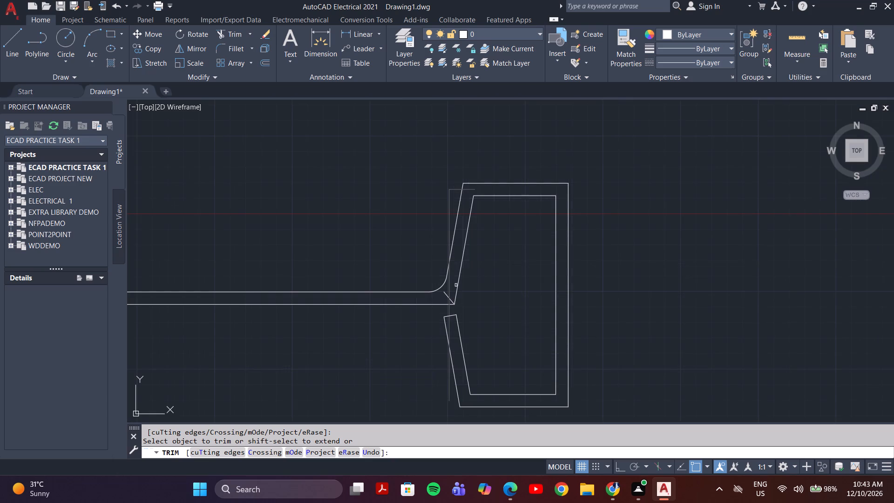
pyautogui.scroll(3, 444, 298)
pyautogui.click(448, 285)
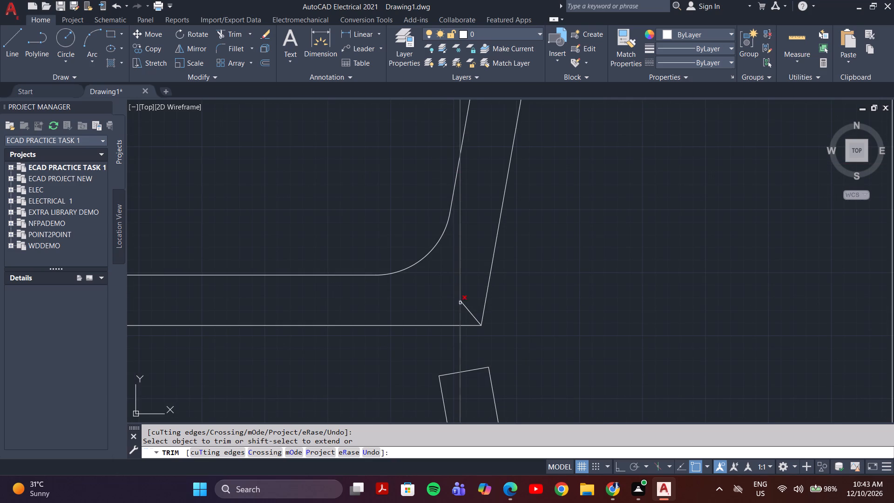
pyautogui.click(467, 310)
pyautogui.press('Escape')
# Fillet the lower base line and the inner upper angled line with a 3 mm radius.
pyautogui.click(236, 48)
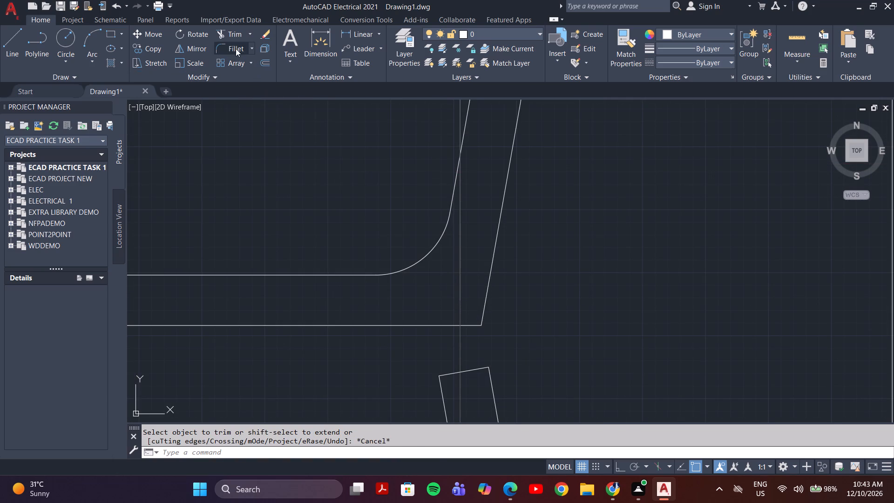
pyautogui.click(406, 455)
pyautogui.click(359, 450)
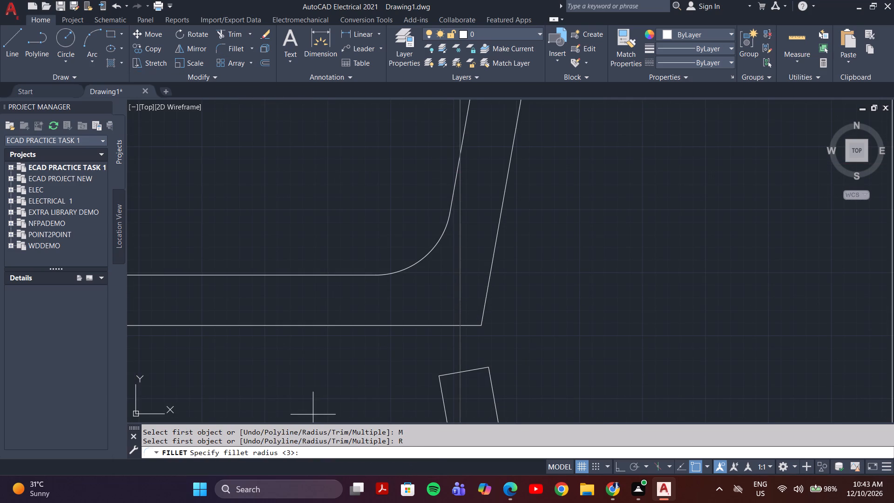
pyautogui.press('space')
pyautogui.click(451, 325)
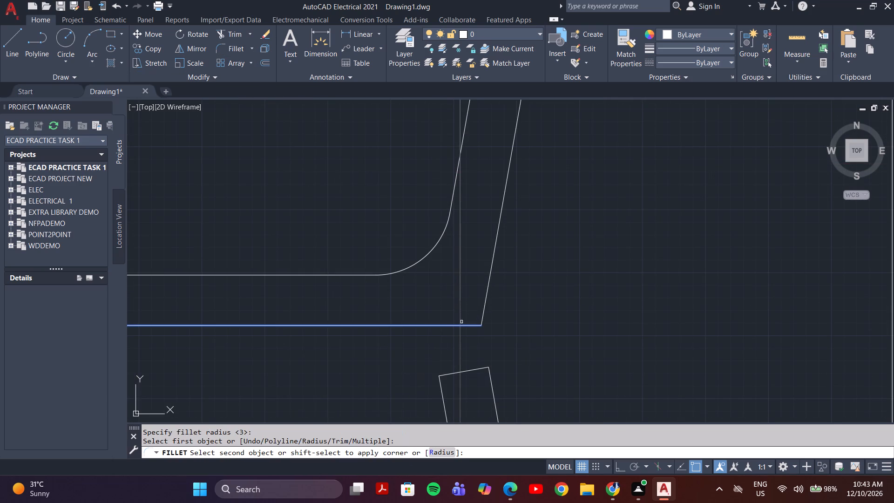
pyautogui.click(487, 302)
# Fillet the outer and inner lower-left corners between the angled lines and horizontal frame lines with the 3 mm radius.
pyautogui.scroll(-4, 488, 303)
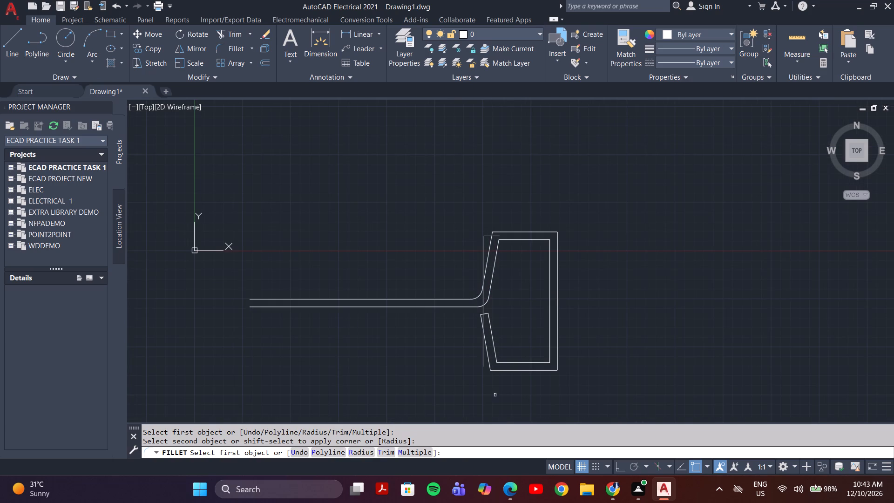
pyautogui.scroll(3, 483, 382)
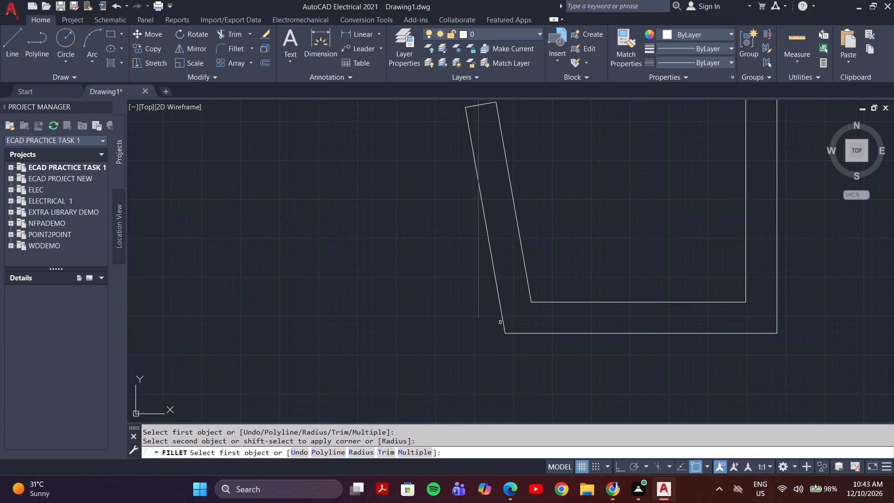
pyautogui.click(505, 322)
pyautogui.click(528, 336)
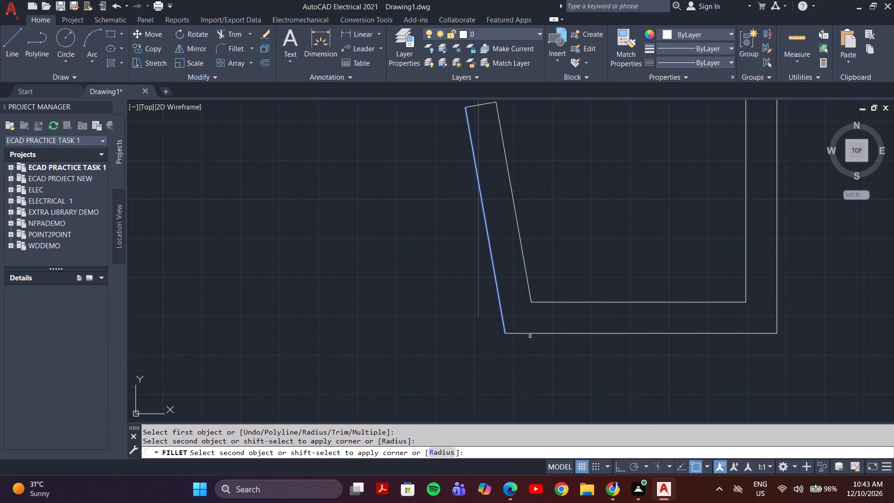
pyautogui.click(530, 336)
pyautogui.click(530, 333)
pyautogui.click(543, 304)
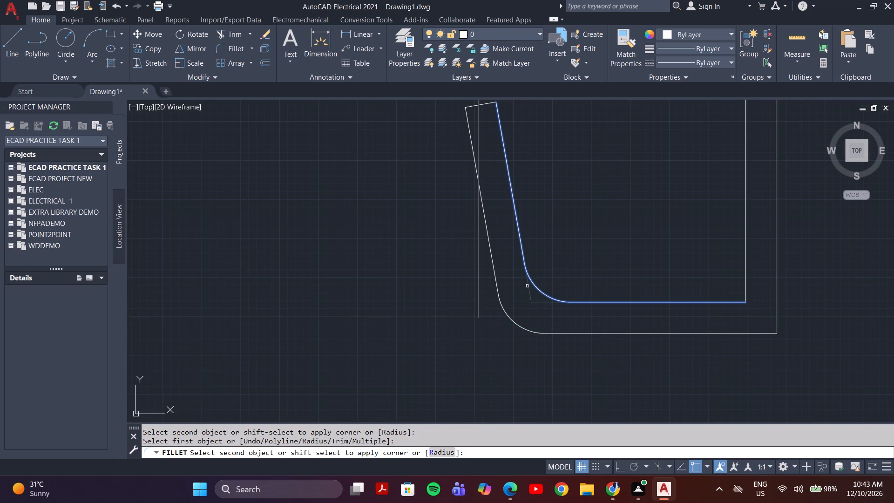
pyautogui.click(529, 285)
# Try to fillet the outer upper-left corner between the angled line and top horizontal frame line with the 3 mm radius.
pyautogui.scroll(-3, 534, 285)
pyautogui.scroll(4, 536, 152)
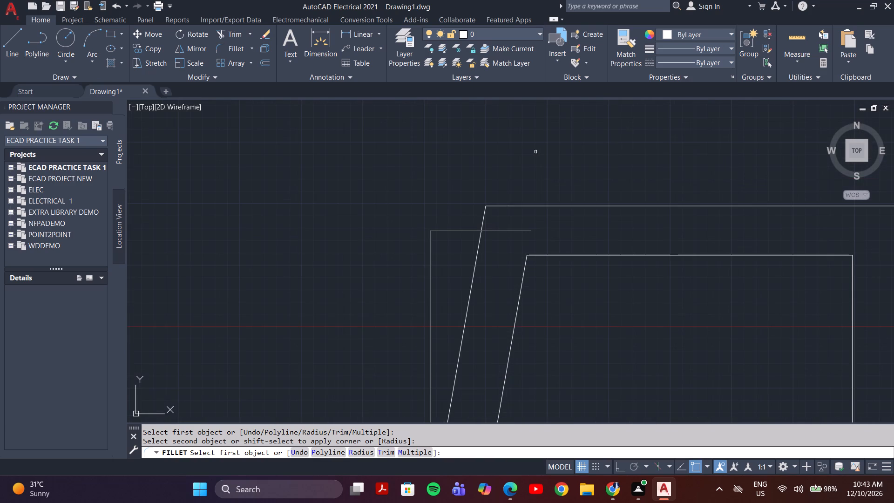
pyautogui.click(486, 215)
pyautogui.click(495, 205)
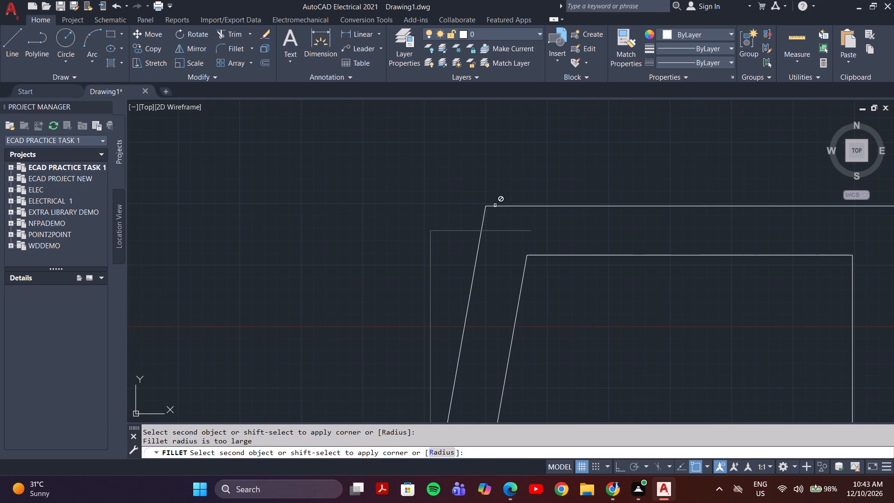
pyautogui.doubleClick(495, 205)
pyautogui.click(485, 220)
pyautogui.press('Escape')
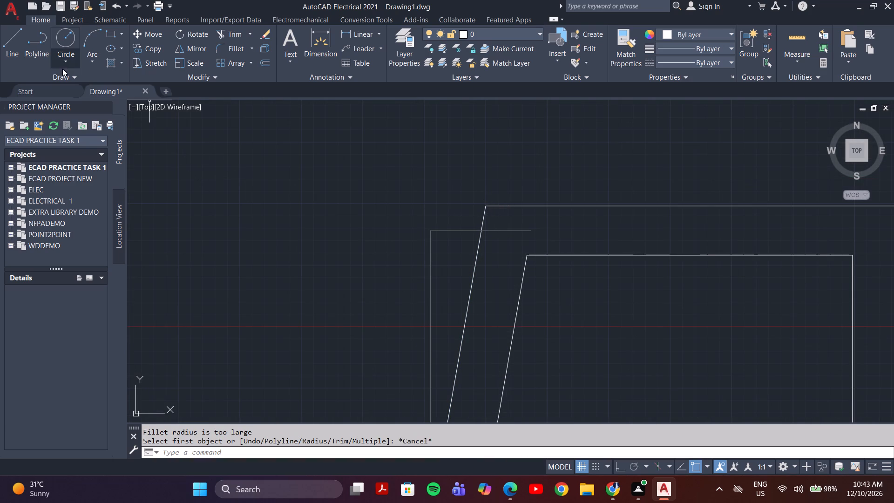
# Delete both segments of the outer top horizontal frame line.
pyautogui.click(494, 207)
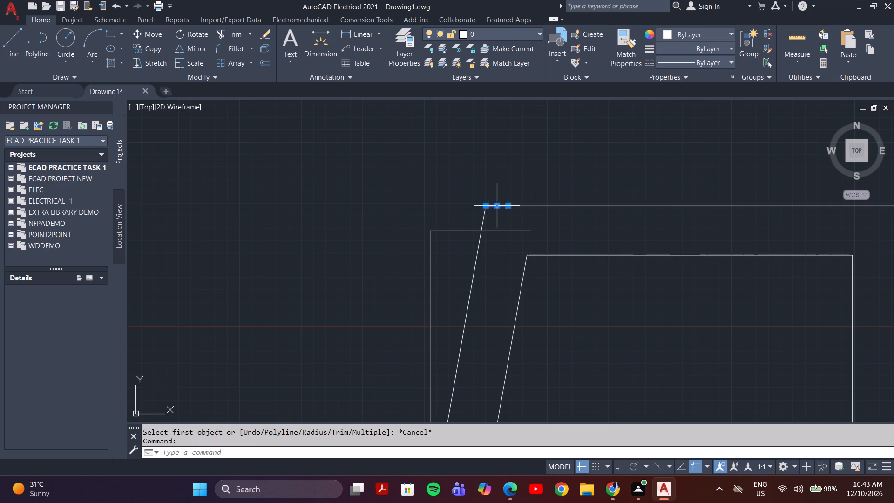
pyautogui.click(515, 208)
pyautogui.click(527, 206)
pyautogui.click(534, 207)
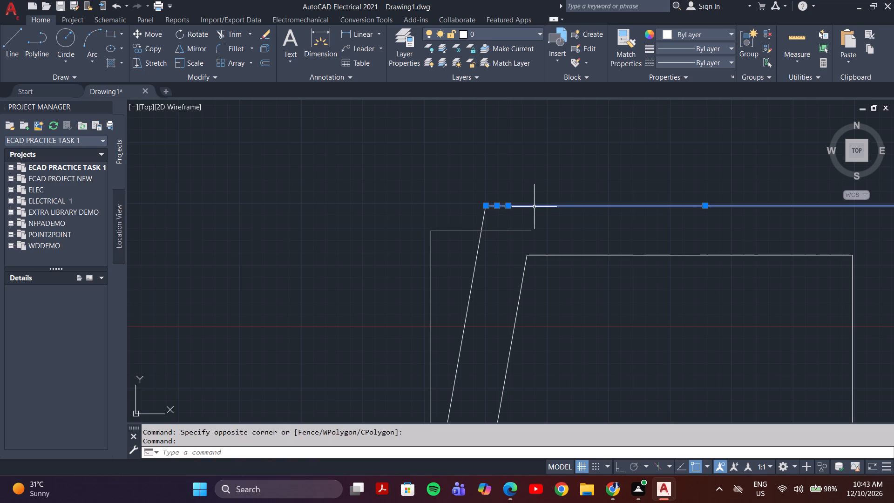
pyautogui.scroll(-1, 761, 479)
pyautogui.moveTo(745, 410); pyautogui.dragTo(592, 348, button='middle')
pyautogui.scroll(-1, 592, 349)
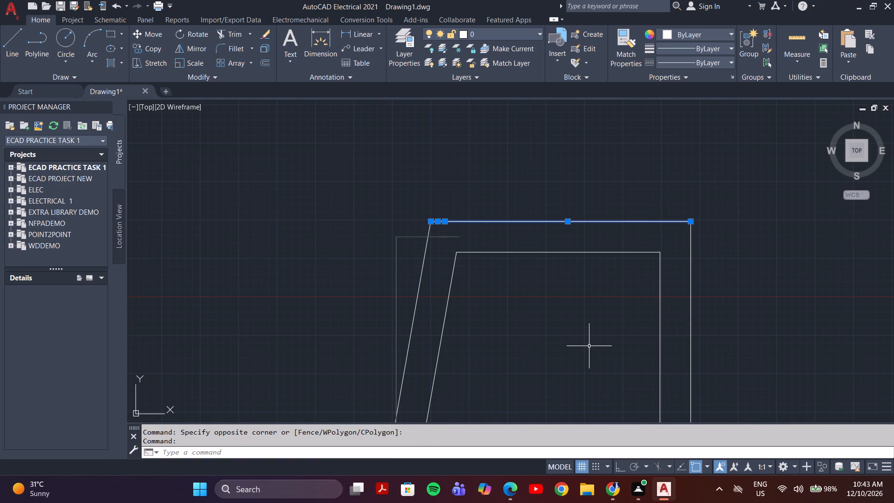
pyautogui.press('Delete')
# Draw a single outer top line from the outer right vertical's upper end to the outer angled line's upper end.
pyautogui.press('l')
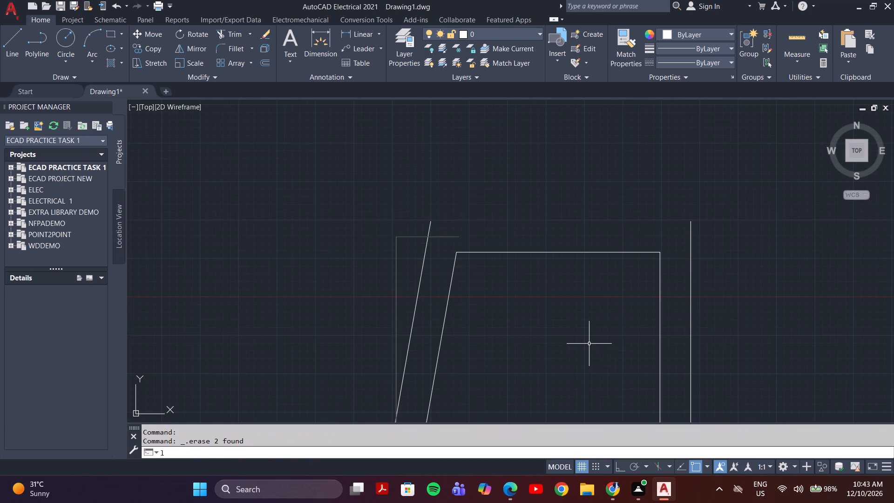
pyautogui.press('Return')
pyautogui.click(692, 221)
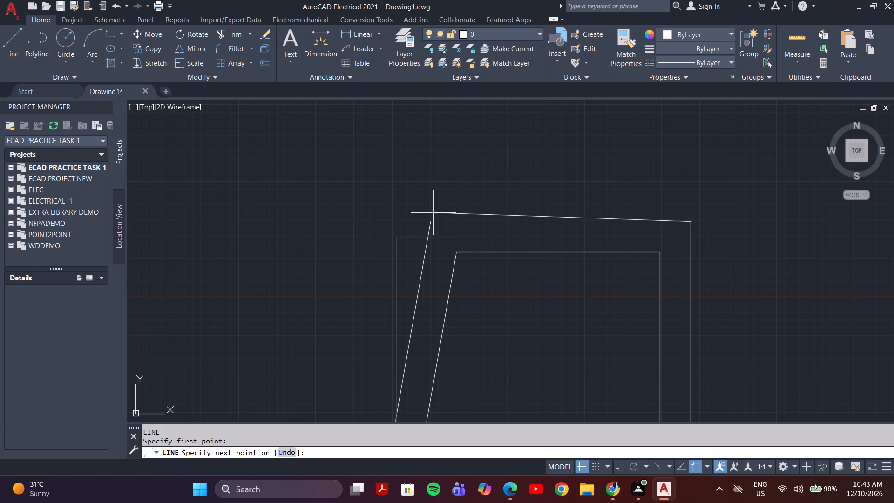
pyautogui.click(431, 221)
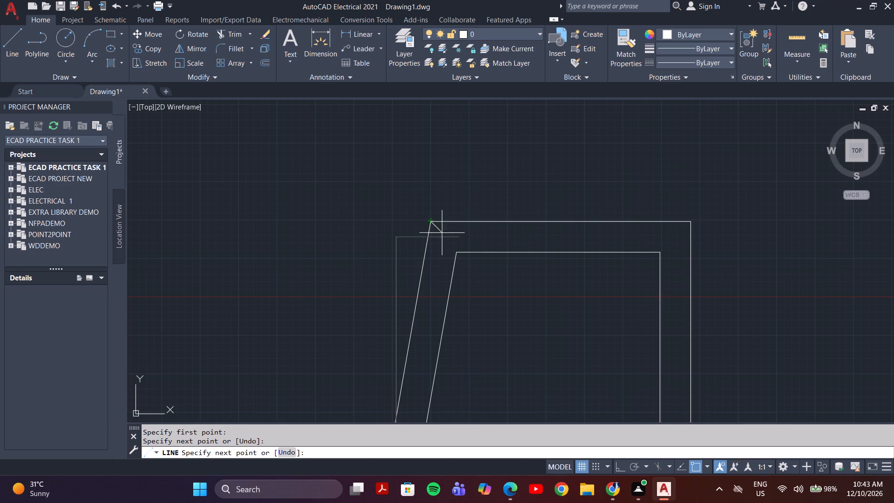
pyautogui.press('Escape')
# Fillet the outer and inner upper-left frame corners between the angled lines and top horizontal lines with the 3 mm radius.
pyautogui.click(467, 253)
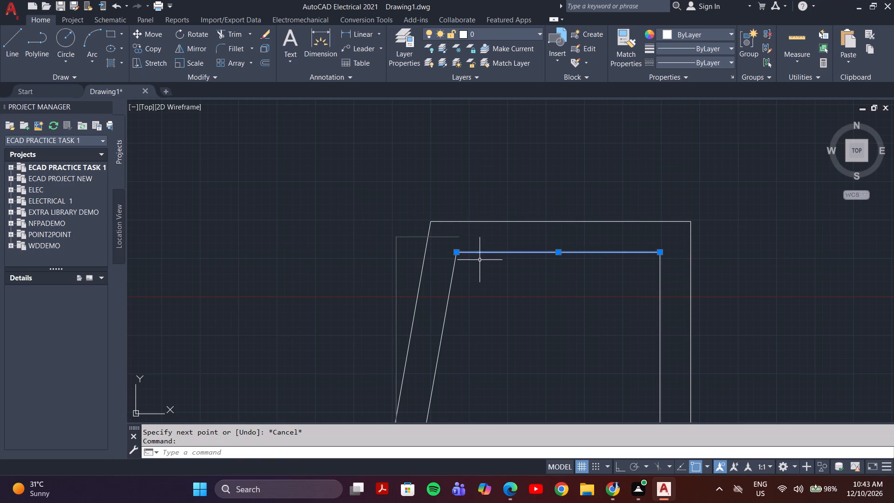
pyautogui.press('Escape')
pyautogui.press('f')
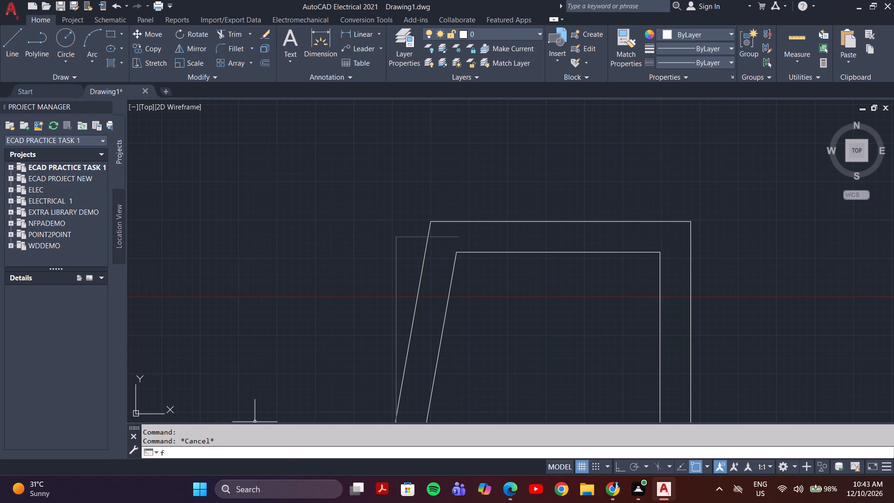
pyautogui.press('Return')
pyautogui.click(414, 452)
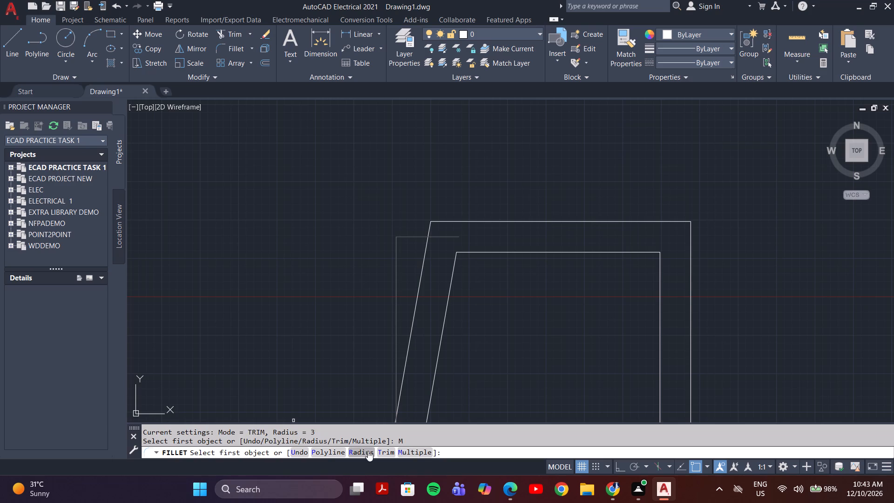
pyautogui.click(368, 451)
pyautogui.press('space')
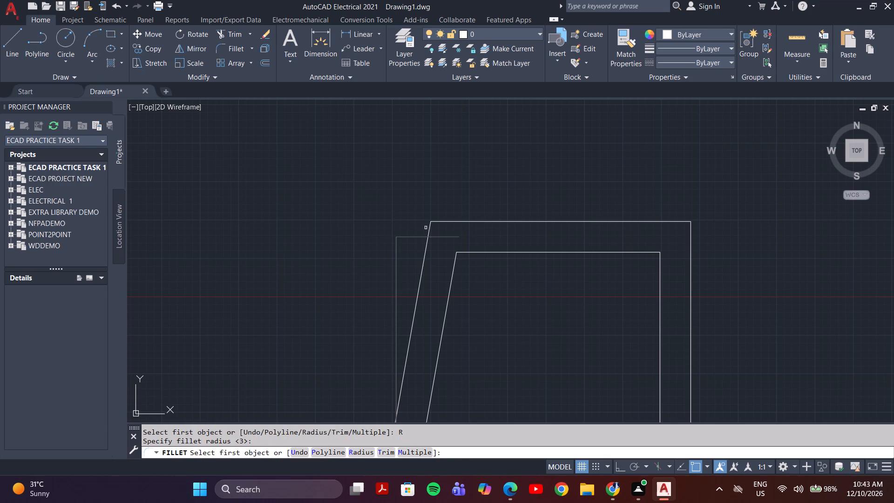
pyautogui.click(429, 231)
pyautogui.click(448, 221)
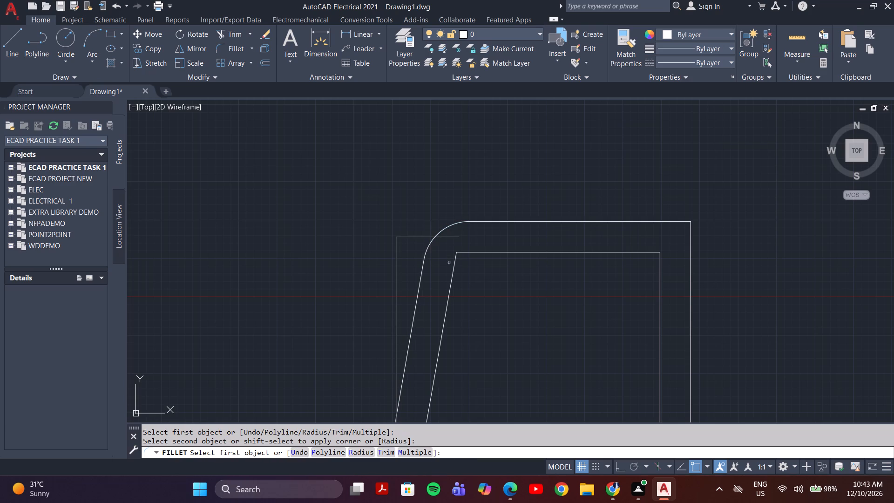
pyautogui.click(452, 271)
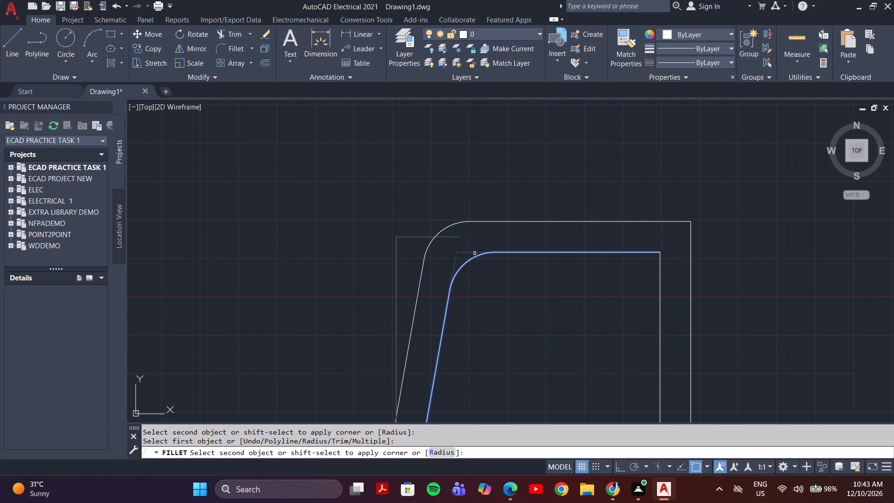
pyautogui.click(474, 253)
# Fillet the outer and inner upper-right frame corners between the top horizontals and right verticals with the 3 mm radius.
pyautogui.click(643, 222)
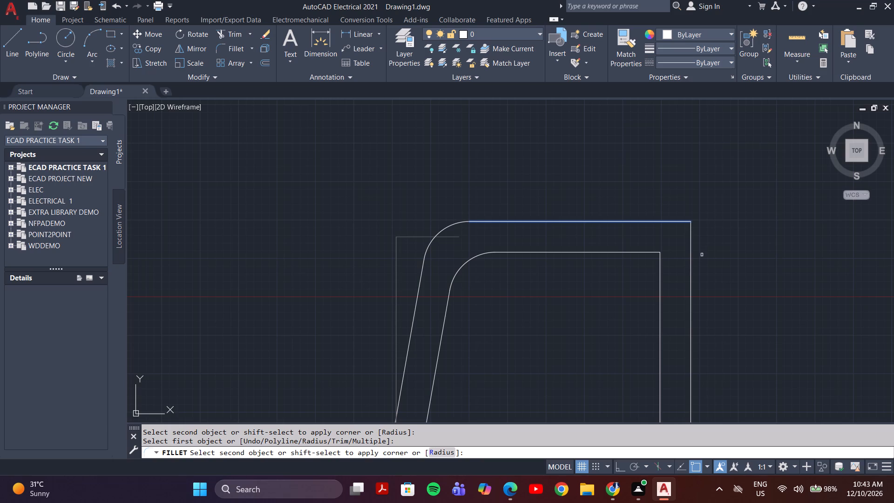
pyautogui.click(691, 277)
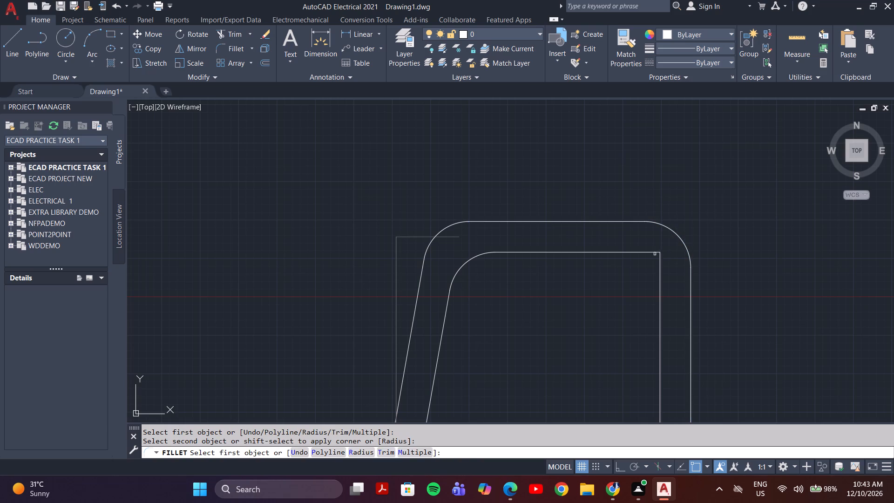
pyautogui.click(653, 253)
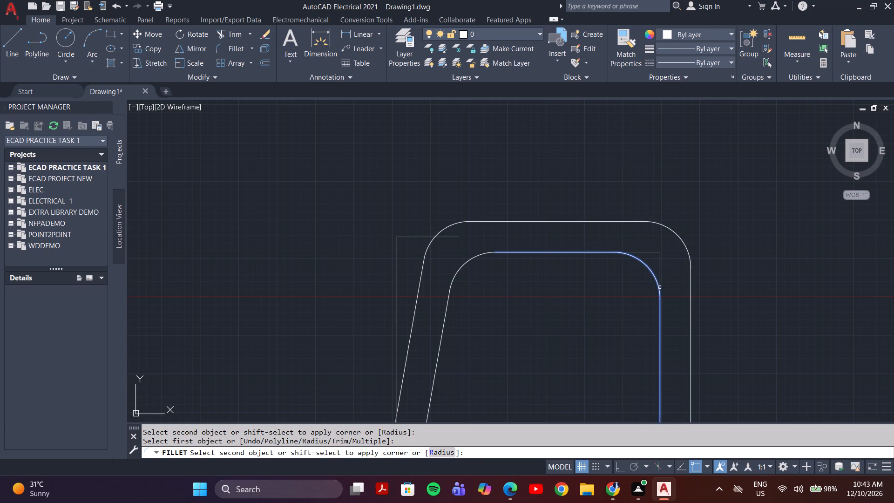
pyautogui.click(659, 288)
# Fillet the inner and outer lower-right frame corners between the right verticals and bottom horizontals with the 3 mm radius.
pyautogui.scroll(-2, 641, 295)
pyautogui.moveTo(563, 324); pyautogui.dragTo(501, 185, button='middle')
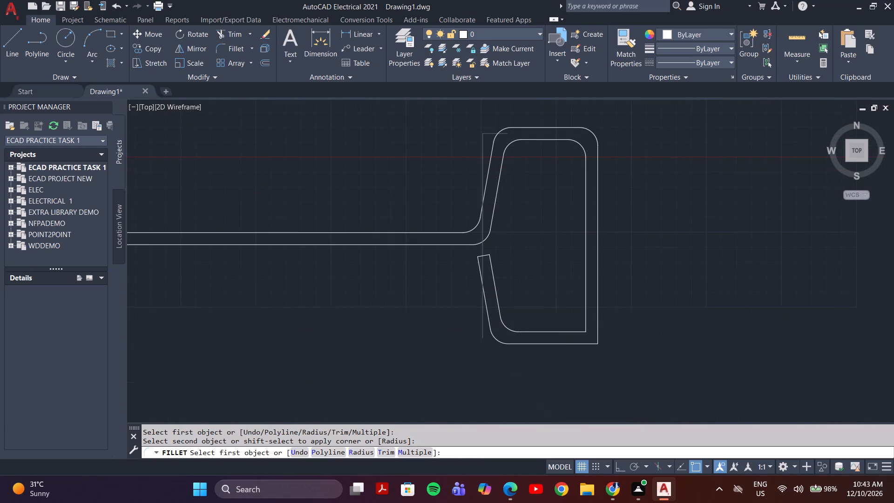
pyautogui.click(585, 316)
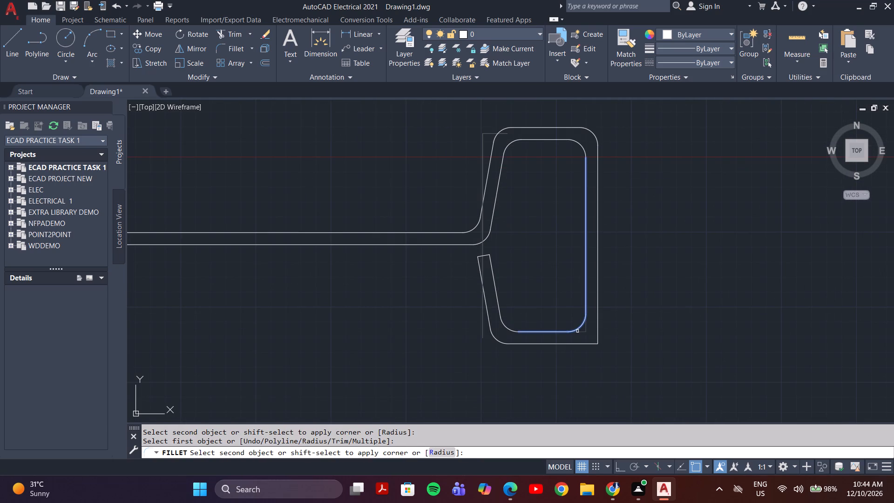
pyautogui.click(577, 331)
pyautogui.click(579, 341)
pyautogui.click(585, 342)
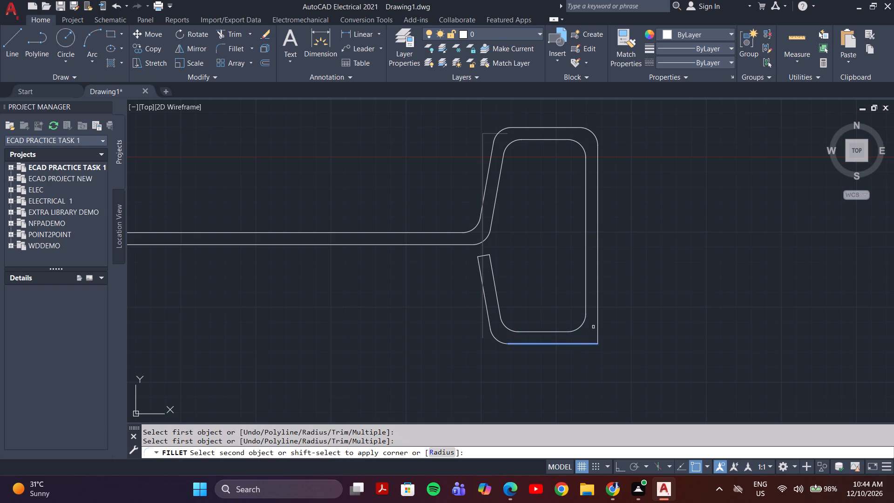
pyautogui.click(597, 319)
pyautogui.scroll(-2, 513, 312)
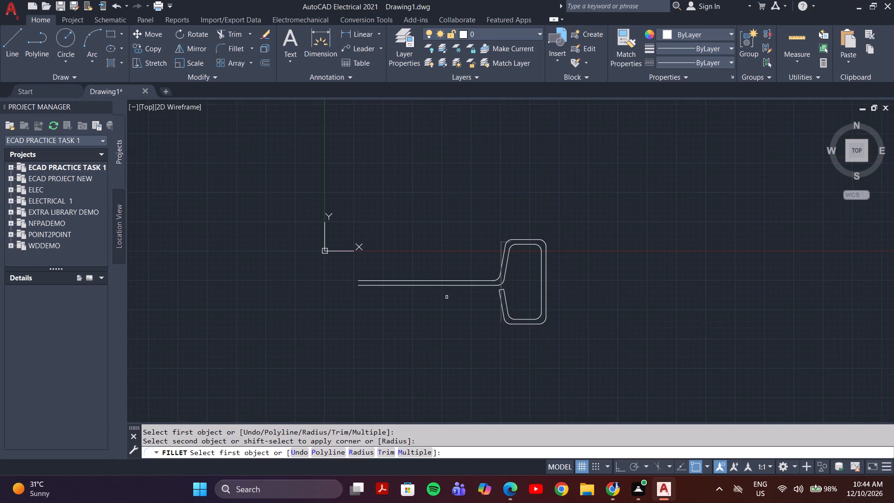
pyautogui.moveTo(447, 298); pyautogui.dragTo(512, 334, button='middle')
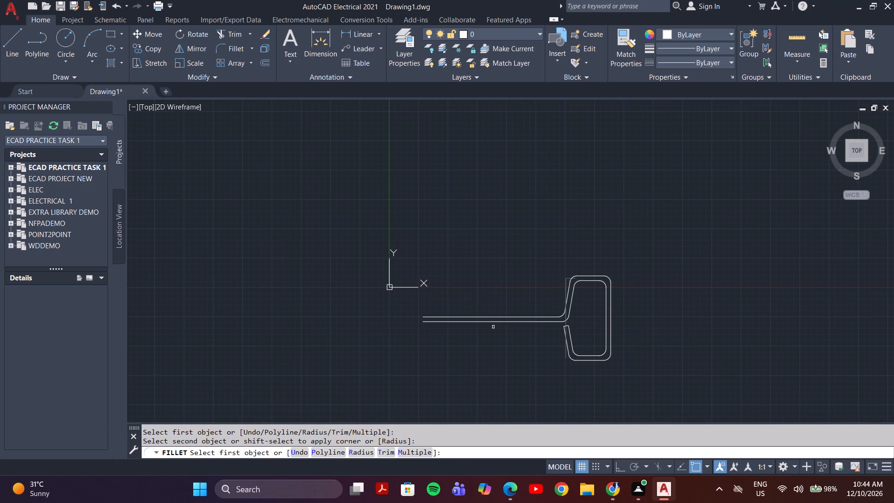
pyautogui.press('Escape')
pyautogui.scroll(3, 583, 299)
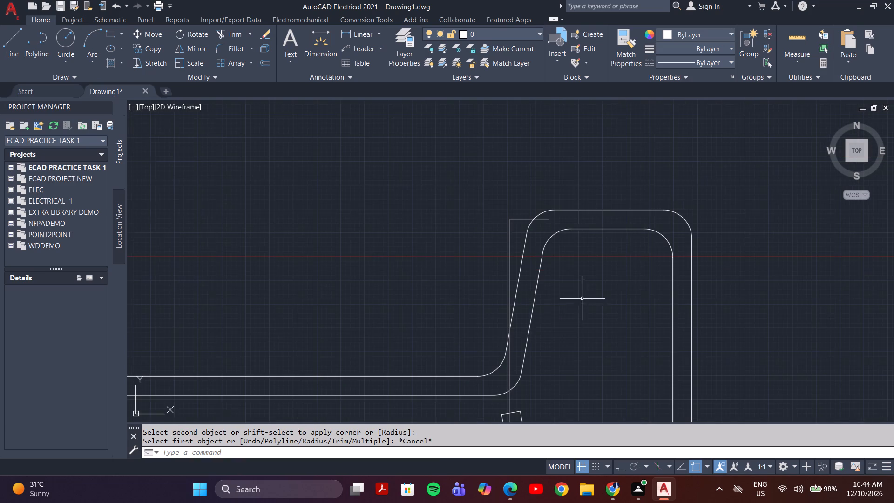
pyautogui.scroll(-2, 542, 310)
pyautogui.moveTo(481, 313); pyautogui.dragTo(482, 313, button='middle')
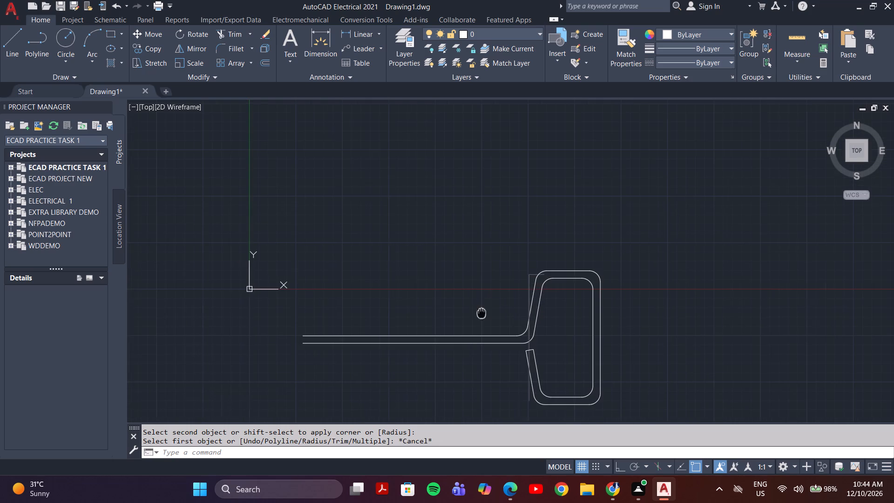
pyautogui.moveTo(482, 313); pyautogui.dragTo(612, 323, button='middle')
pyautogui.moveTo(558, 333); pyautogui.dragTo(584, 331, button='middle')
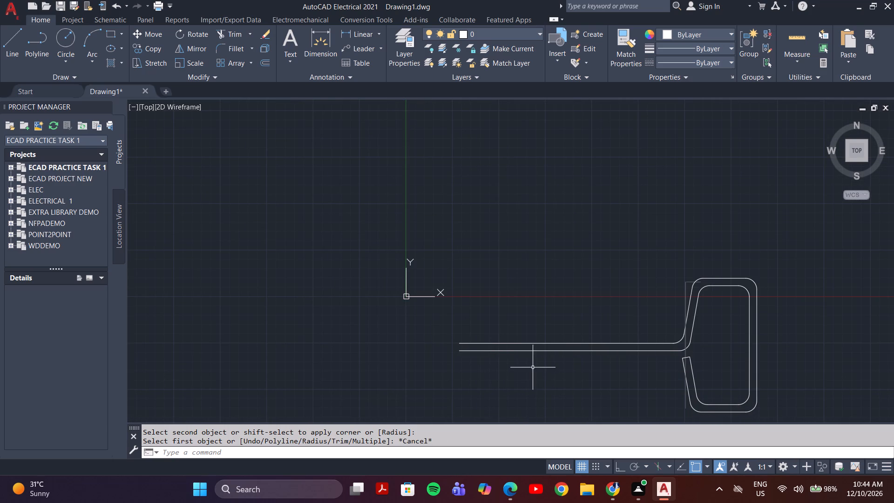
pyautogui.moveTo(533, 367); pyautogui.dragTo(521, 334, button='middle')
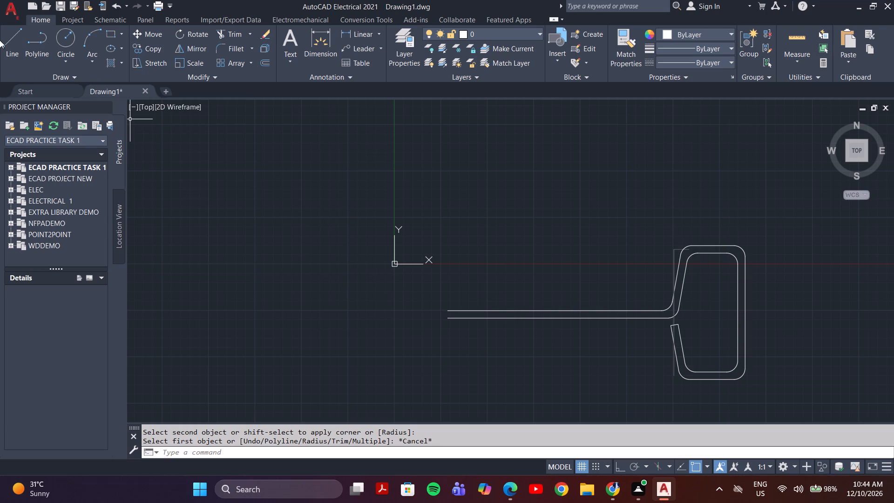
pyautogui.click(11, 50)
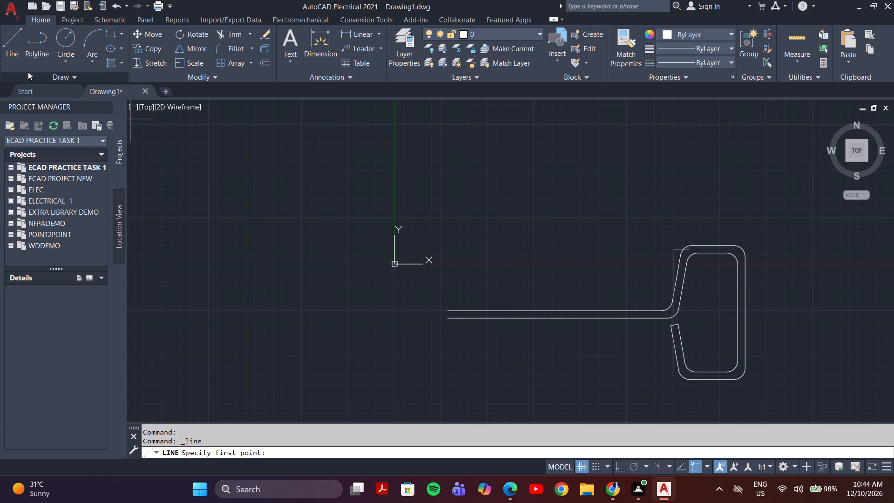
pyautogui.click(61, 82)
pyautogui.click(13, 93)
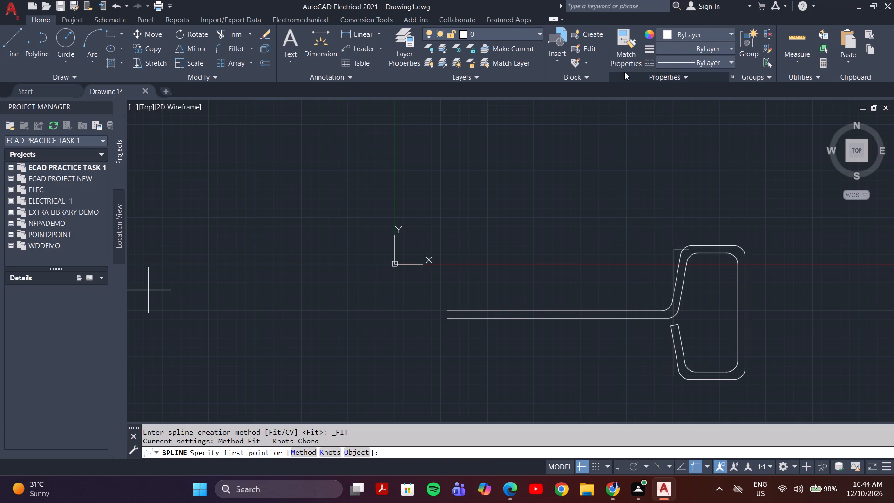
# Draw a grey (99,100,102) horizontal centreline about 61 mm long between the base lines, from the vertical construction line past their left ends.
pyautogui.click(691, 36)
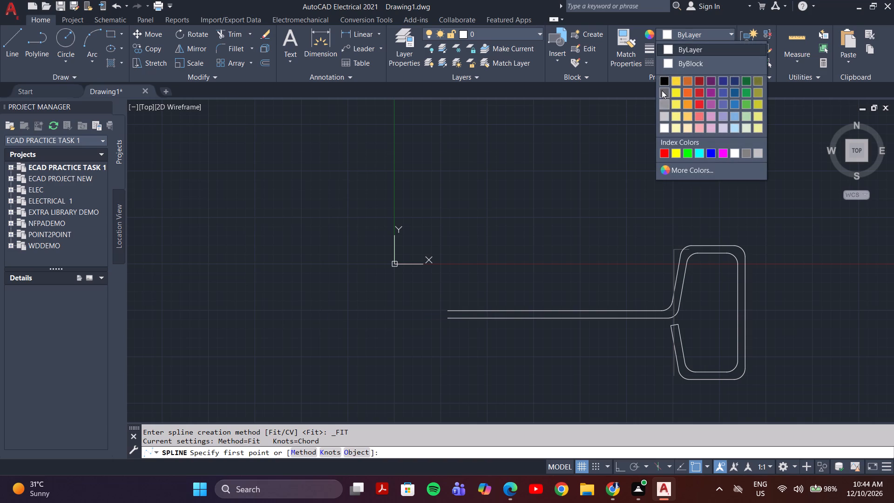
pyautogui.click(662, 90)
pyautogui.click(8, 35)
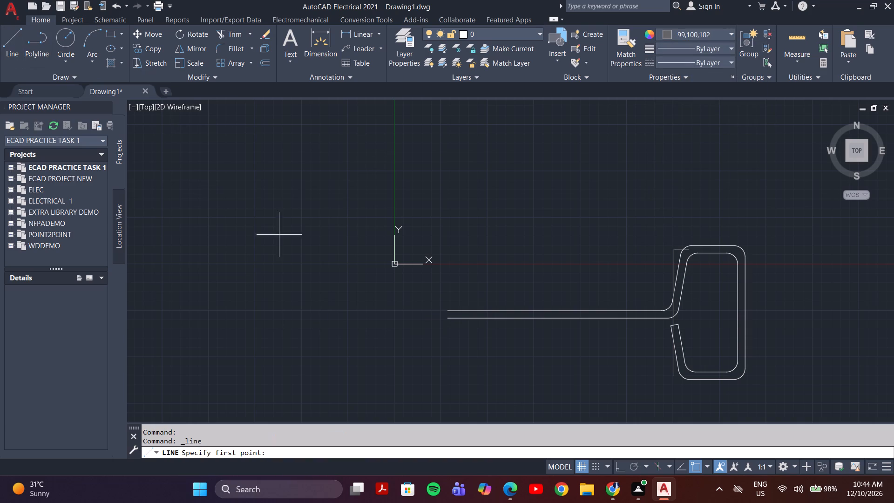
pyautogui.scroll(2, 752, 320)
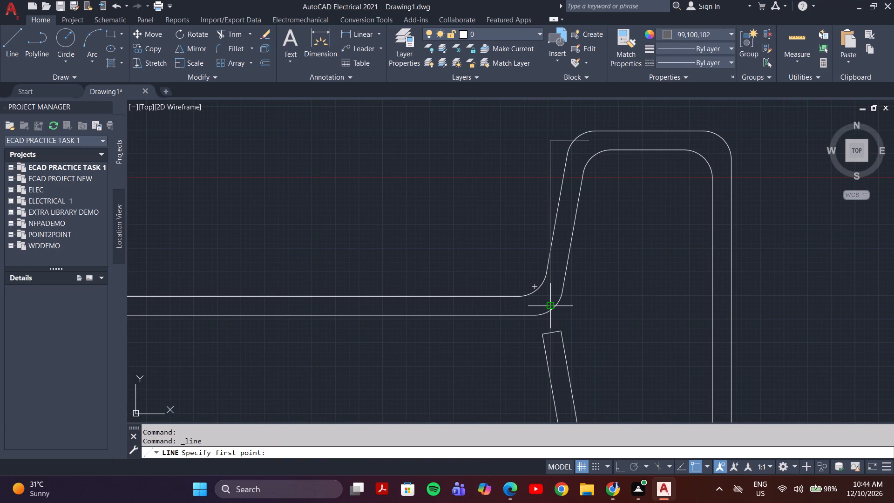
pyautogui.click(548, 309)
pyautogui.middleClick(319, 299)
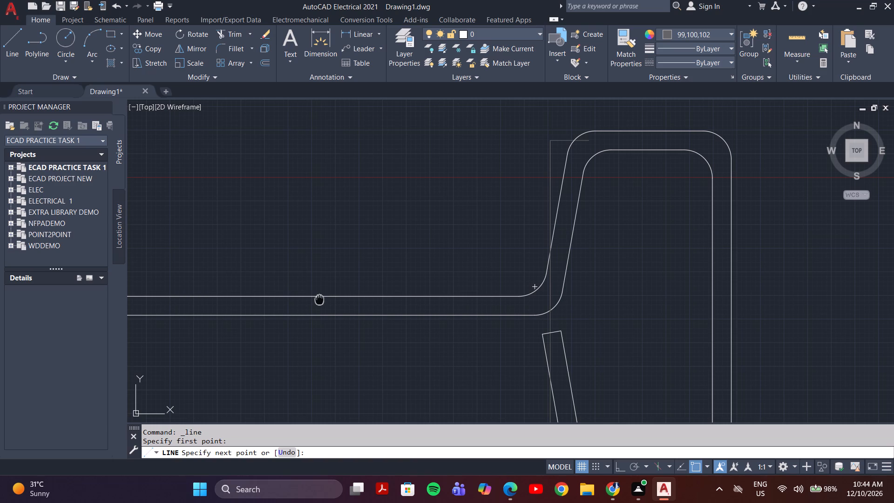
pyautogui.press('F8')
pyautogui.moveTo(225, 305); pyautogui.dragTo(572, 348, button='middle')
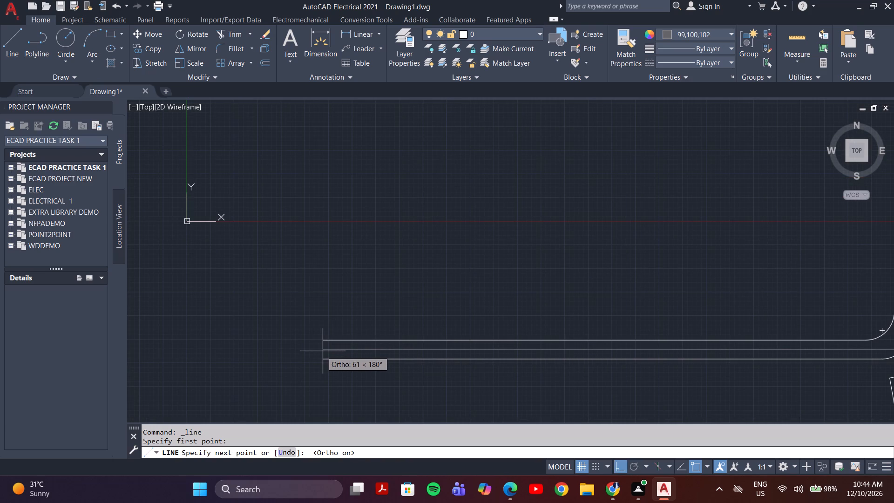
pyautogui.scroll(5, 322, 346)
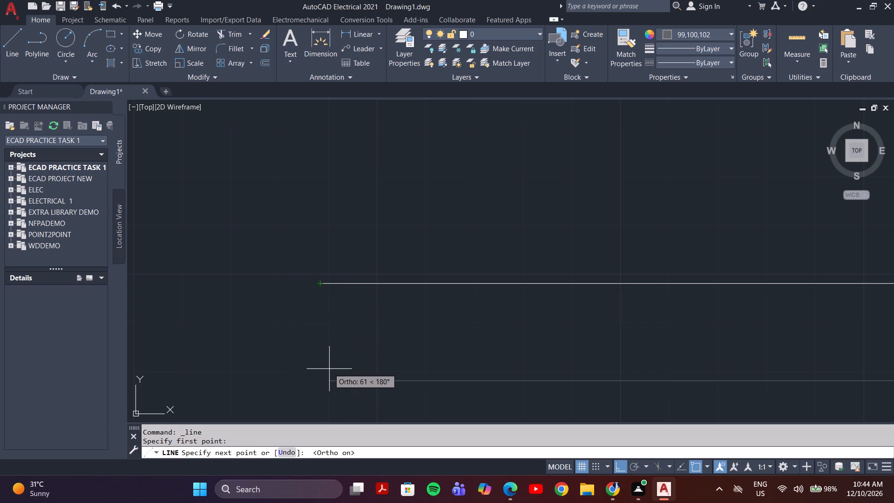
pyautogui.click(277, 363)
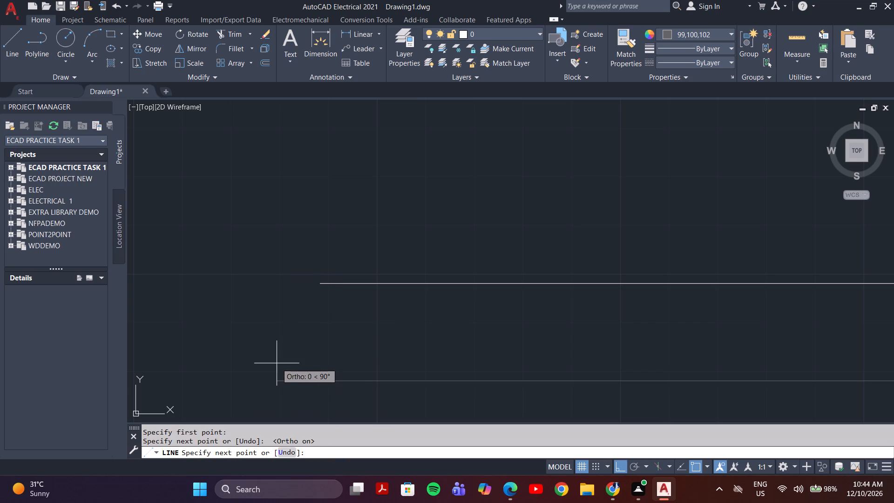
pyautogui.press('`')
pyautogui.press('Escape')
# Draw a vertical line joining the left ends of the upper and lower base lines.
pyautogui.press('l')
pyautogui.press('Return')
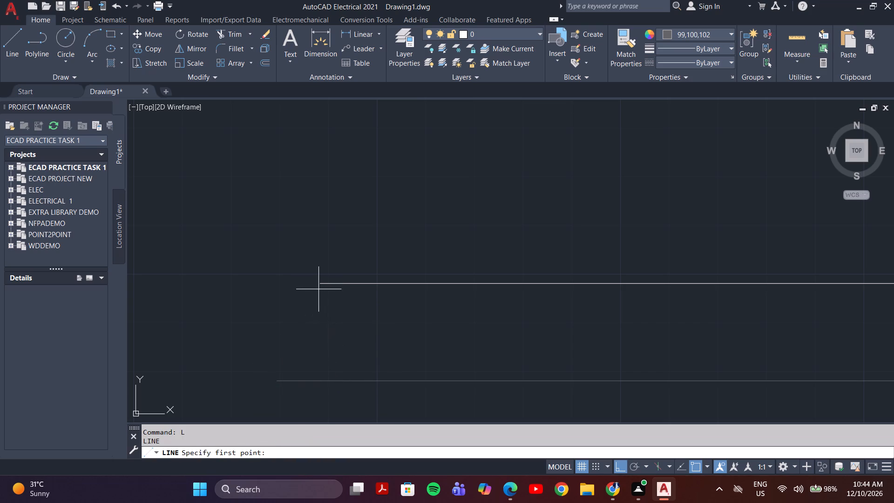
pyautogui.click(319, 283)
pyautogui.moveTo(325, 352); pyautogui.dragTo(338, 292, button='middle')
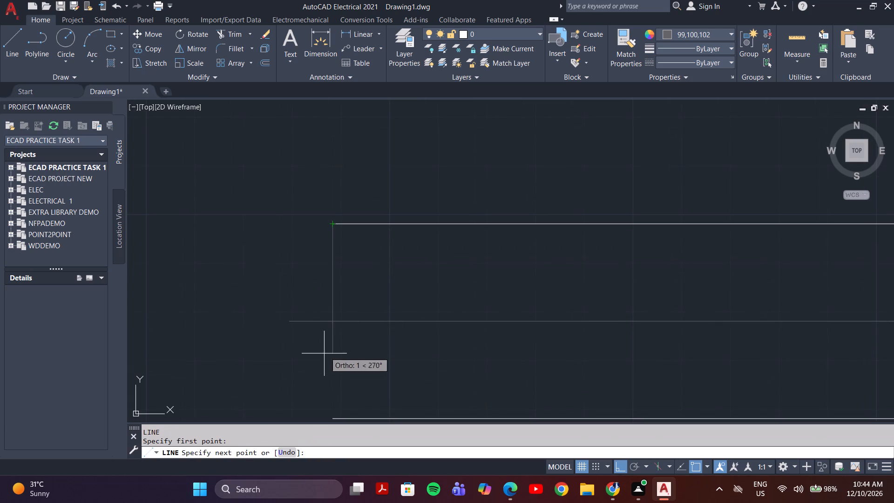
pyautogui.click(334, 418)
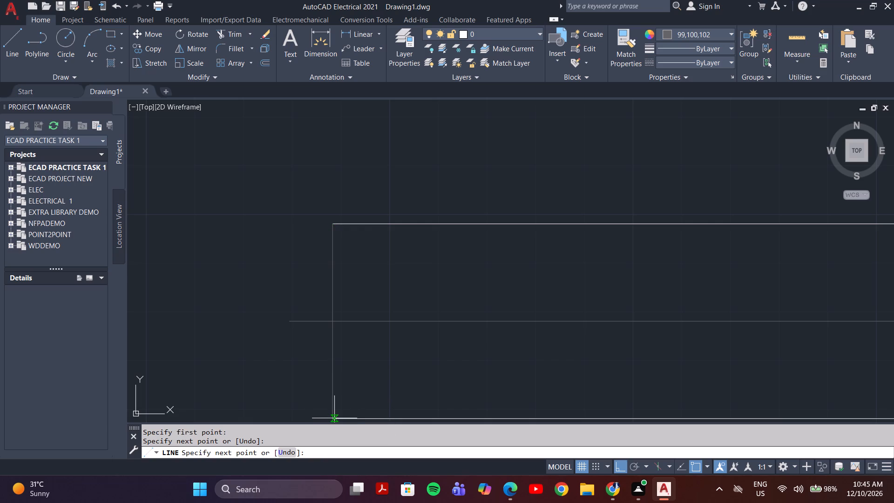
pyautogui.press('Escape')
# Trim the centreline's overhang beyond the vertical line at the base's left end.
pyautogui.press('t')
pyautogui.press('r')
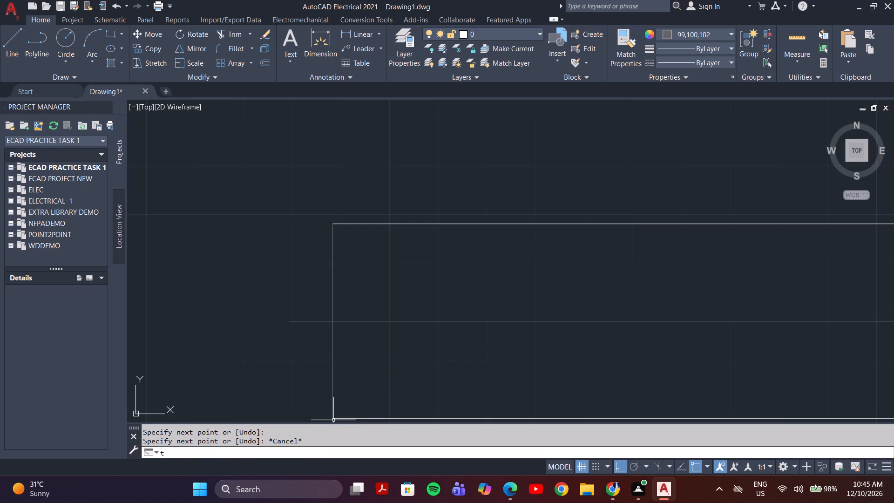
pyautogui.press('Return')
pyautogui.moveTo(297, 351); pyautogui.dragTo(297, 345)
pyautogui.click(299, 293)
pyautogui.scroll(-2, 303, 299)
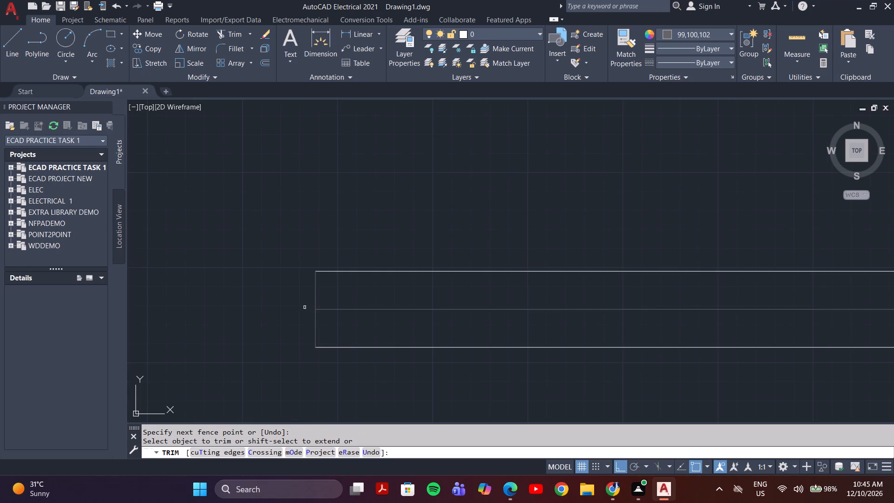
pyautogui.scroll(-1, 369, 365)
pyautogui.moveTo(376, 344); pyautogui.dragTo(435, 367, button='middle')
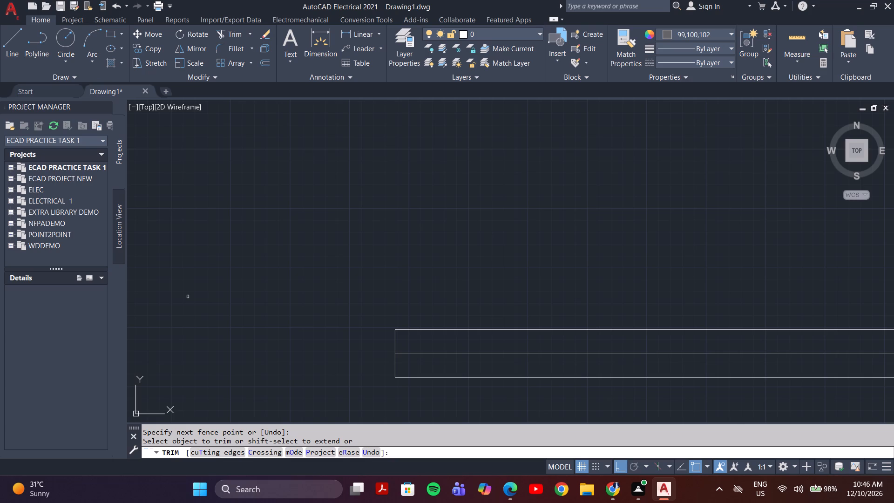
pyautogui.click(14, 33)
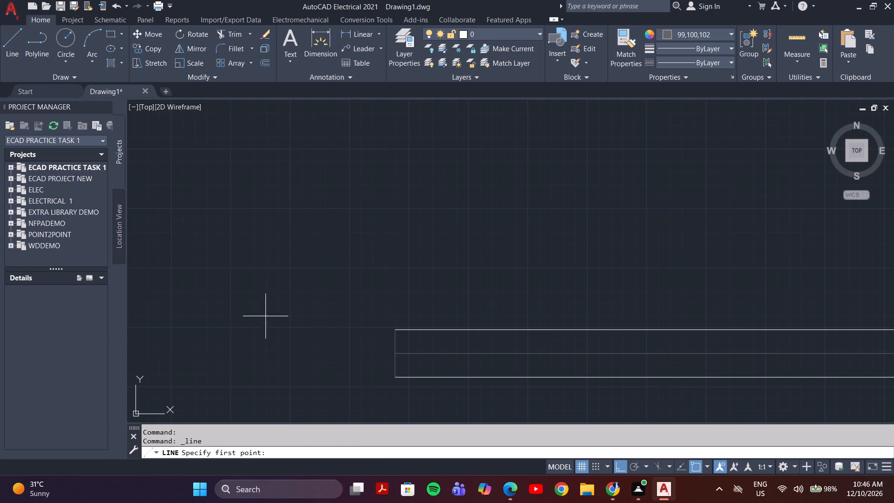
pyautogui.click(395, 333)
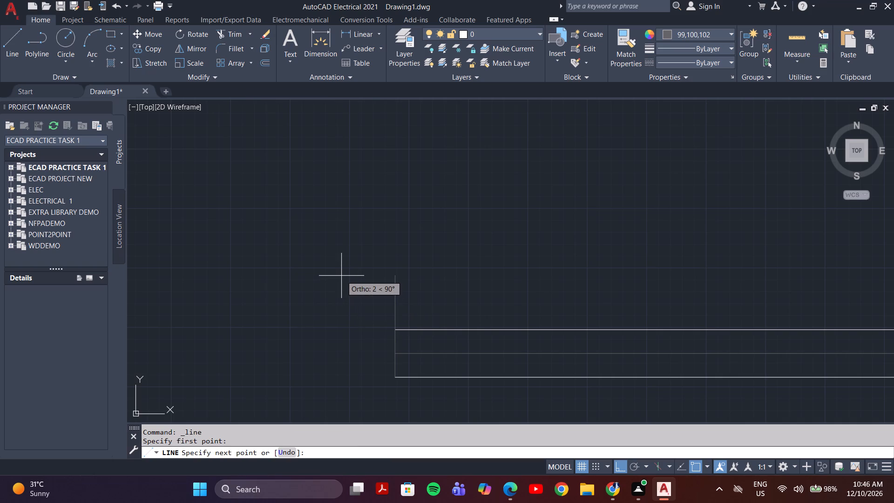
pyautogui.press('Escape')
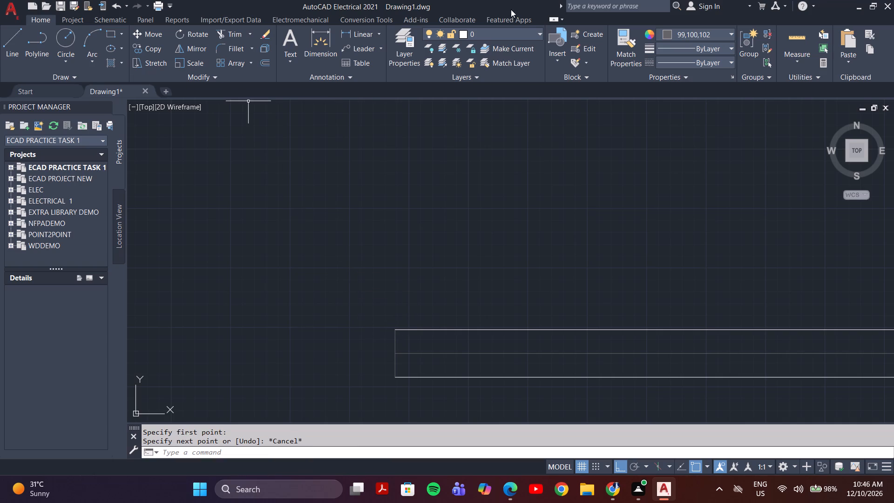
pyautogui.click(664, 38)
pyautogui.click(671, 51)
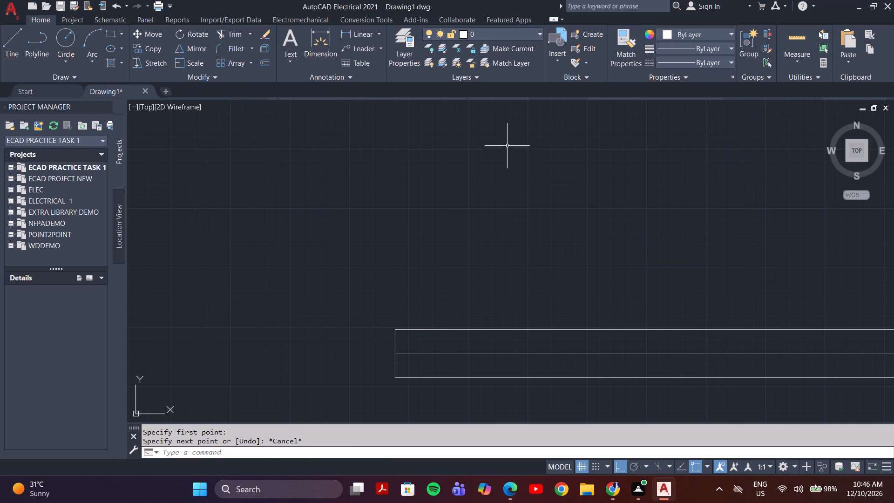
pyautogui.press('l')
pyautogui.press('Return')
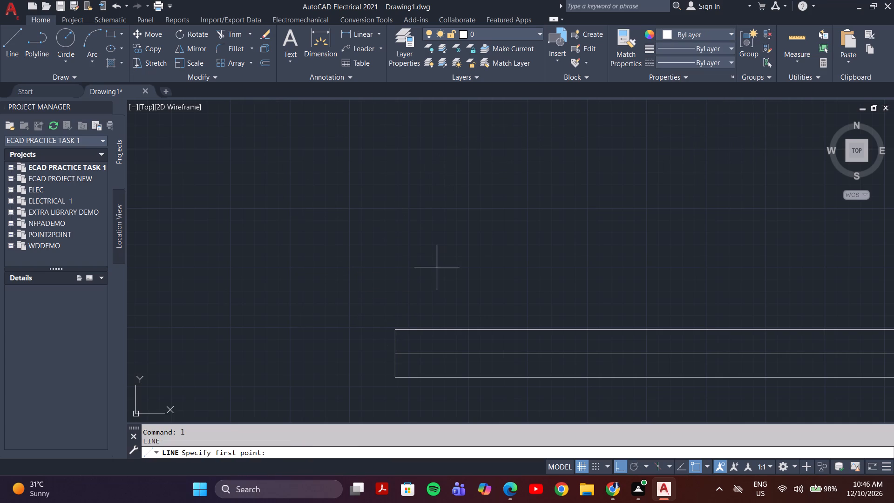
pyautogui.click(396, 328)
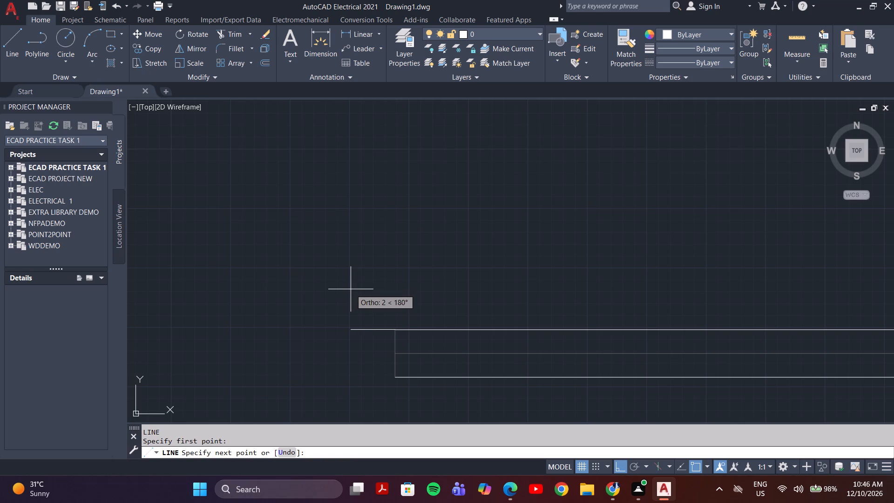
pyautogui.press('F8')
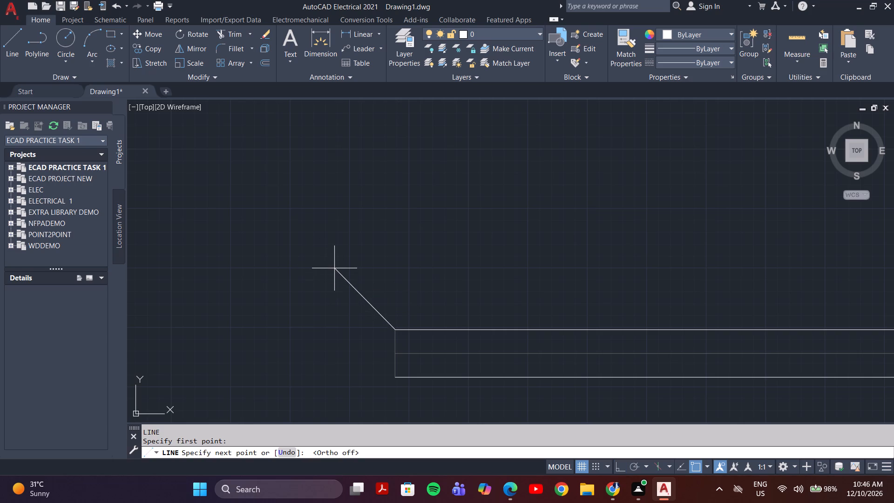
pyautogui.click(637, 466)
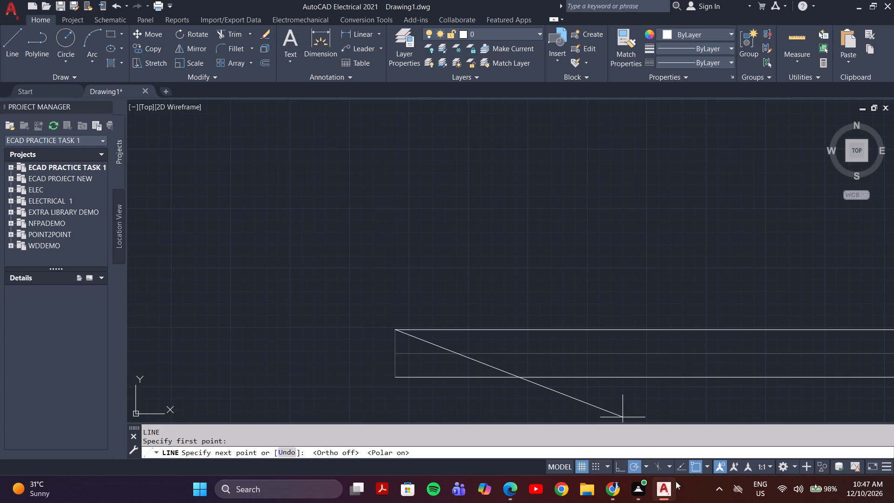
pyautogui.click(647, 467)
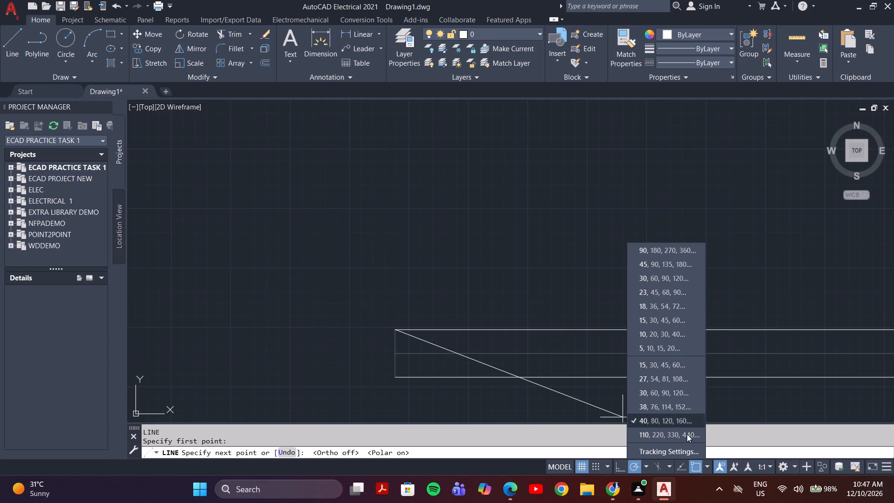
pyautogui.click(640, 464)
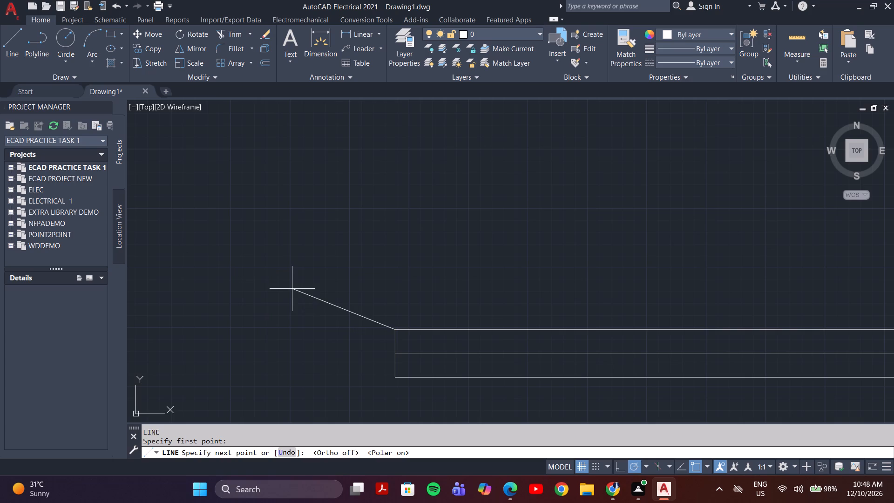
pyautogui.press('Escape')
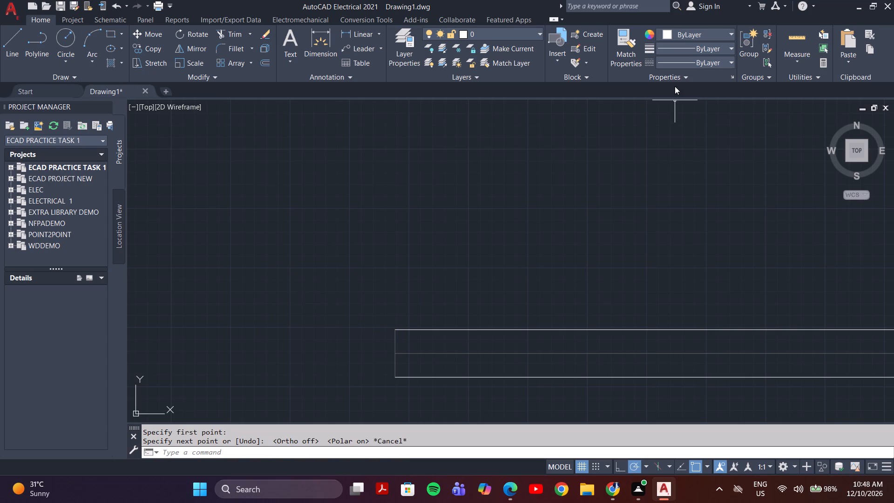
# Draw a grey (99,100,102) horizontal line extending the centreline 10 mm leftward from the midpoint of the base's left end line.
pyautogui.click(699, 25)
pyautogui.click(699, 34)
pyautogui.click(664, 90)
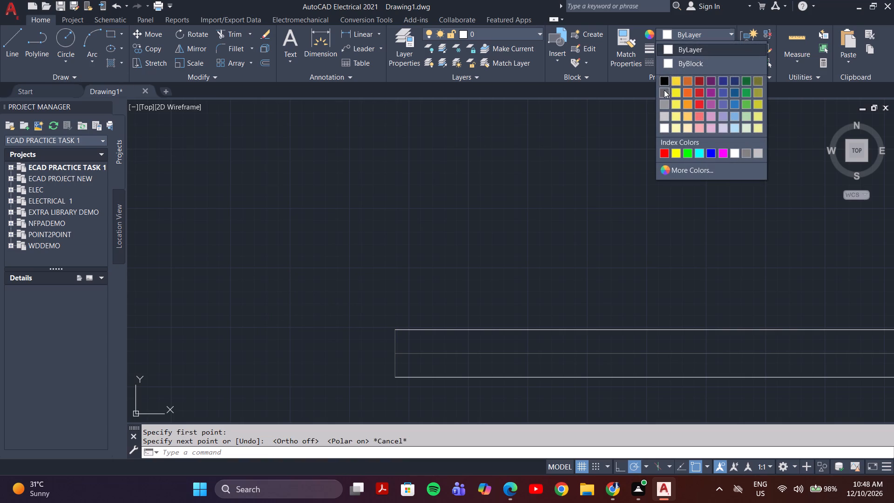
pyautogui.press('l')
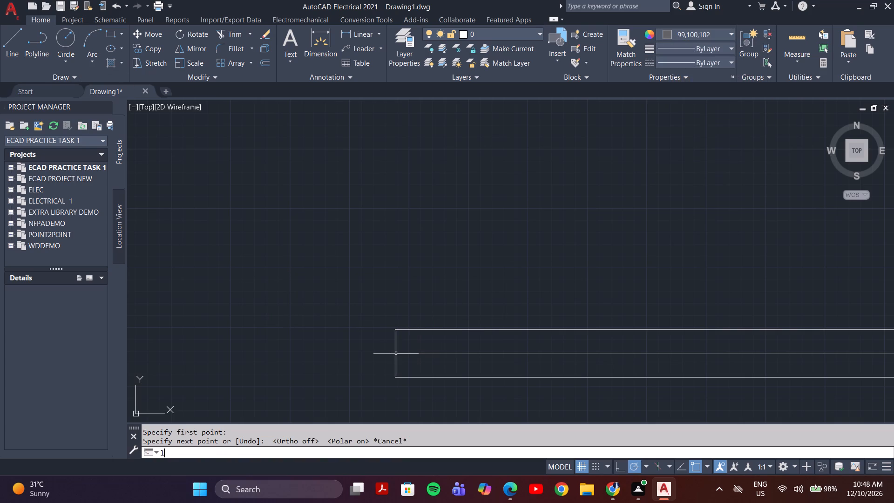
pyautogui.press('Return')
pyautogui.click(398, 353)
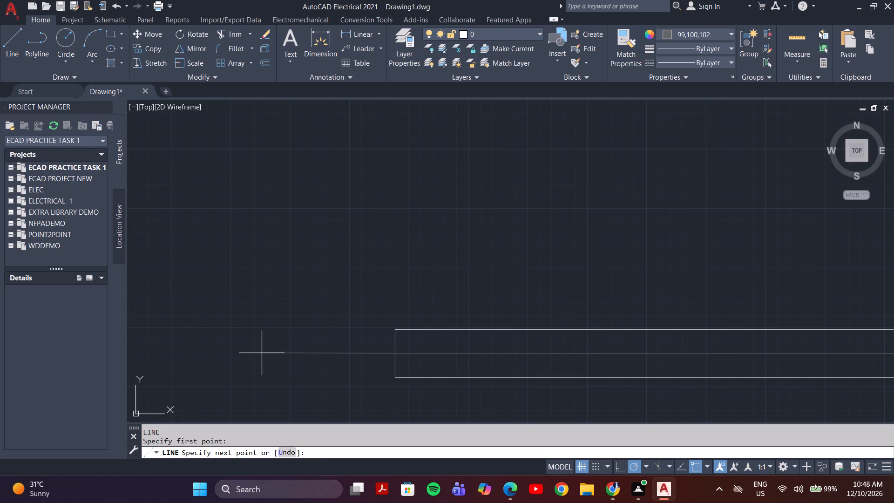
pyautogui.press('F8')
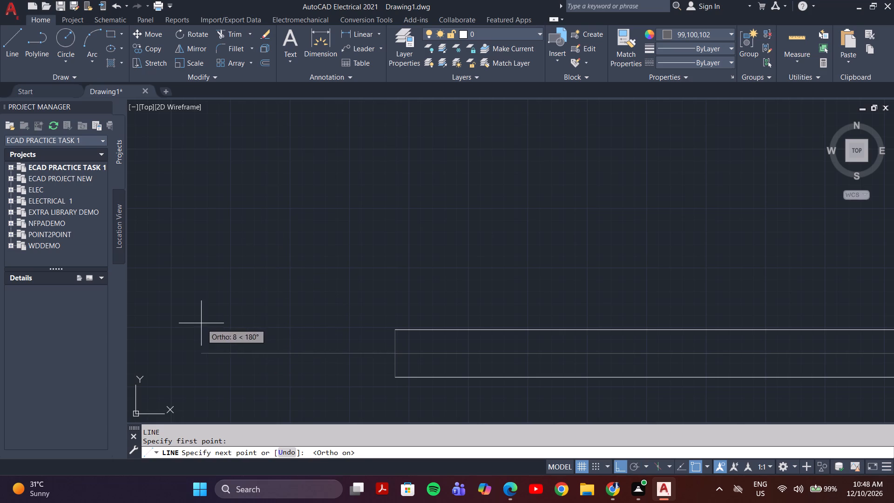
pyautogui.write('10')
pyautogui.press('Return')
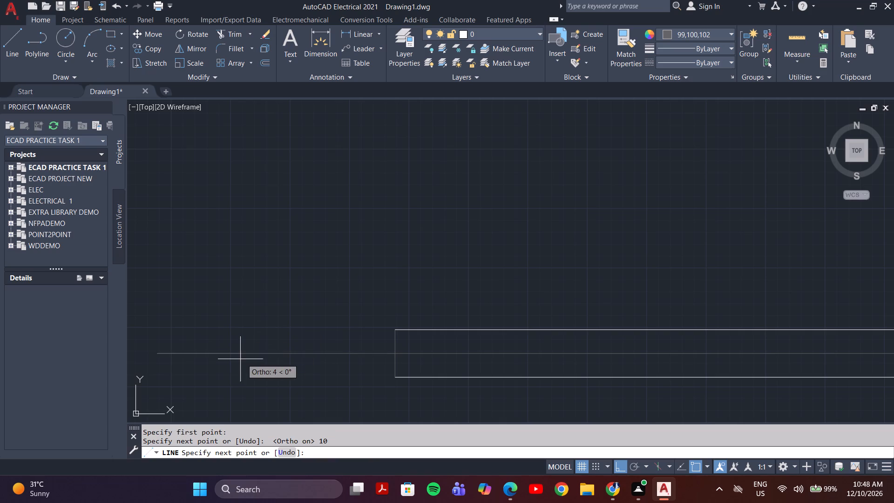
pyautogui.scroll(-1, 222, 294)
pyautogui.moveTo(222, 294); pyautogui.dragTo(384, 273, button='middle')
pyautogui.scroll(-2, 382, 271)
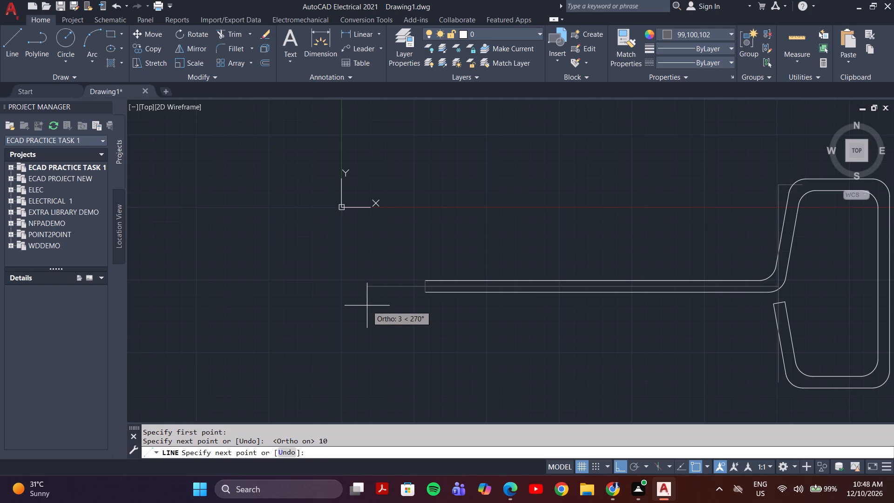
pyautogui.press('Escape')
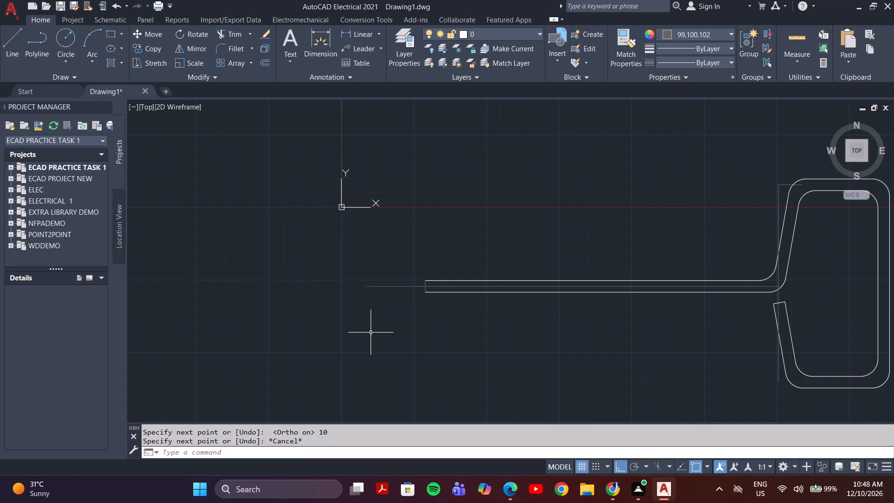
# Draw a short grey vertical line downward from the left end of the 10 mm centreline extension.
pyautogui.press('l')
pyautogui.press('Return')
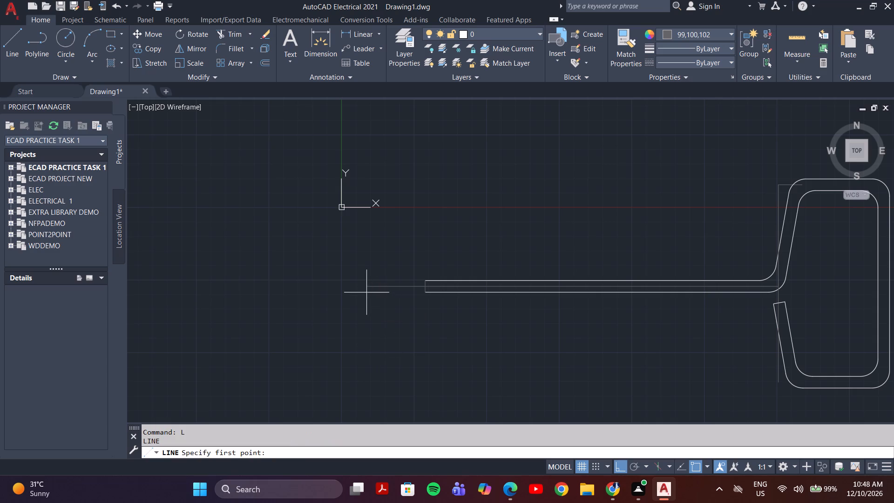
pyautogui.click(367, 286)
pyautogui.click(370, 319)
pyautogui.press('Escape')
# Continue the centreline extension 10 mm farther left and finish it with a short vertical line downward.
pyautogui.press('space')
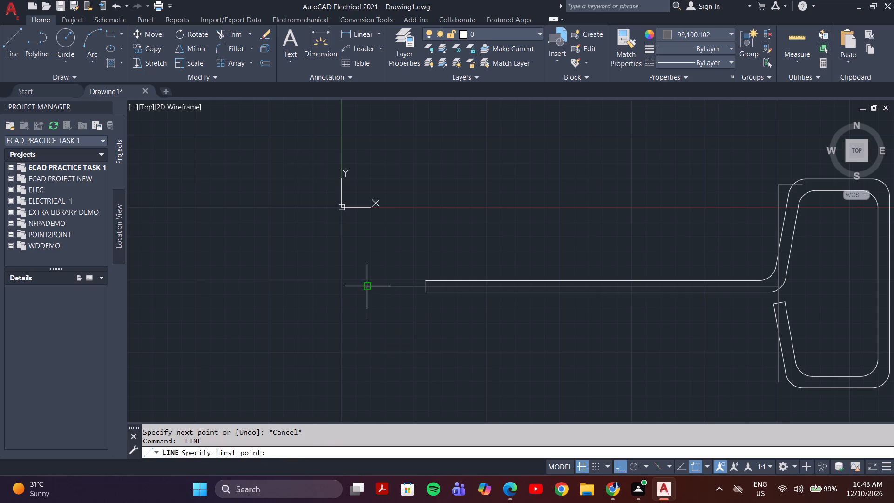
pyautogui.click(368, 285)
pyautogui.write('10')
pyautogui.press('Return')
pyautogui.click(307, 312)
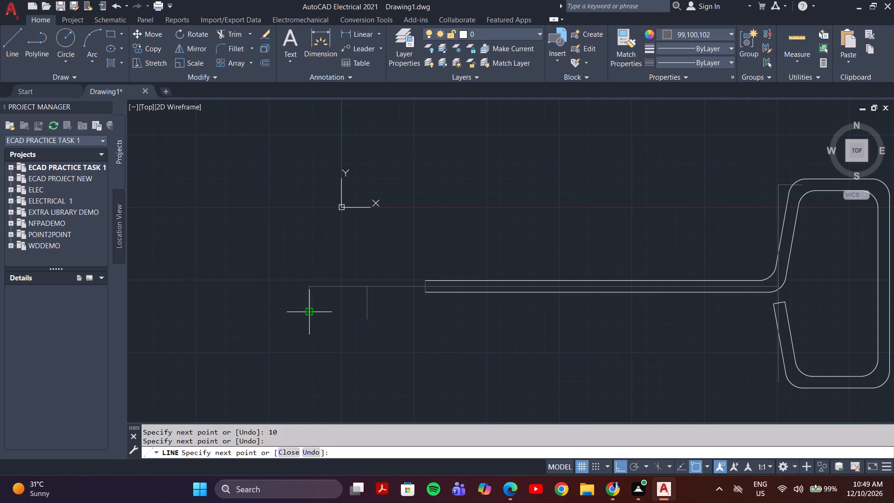
pyautogui.press('space')
# Add a third 10 mm segment leftward along the centreline extension, ending in a short vertical line downward.
pyautogui.press('space')
pyautogui.click(309, 287)
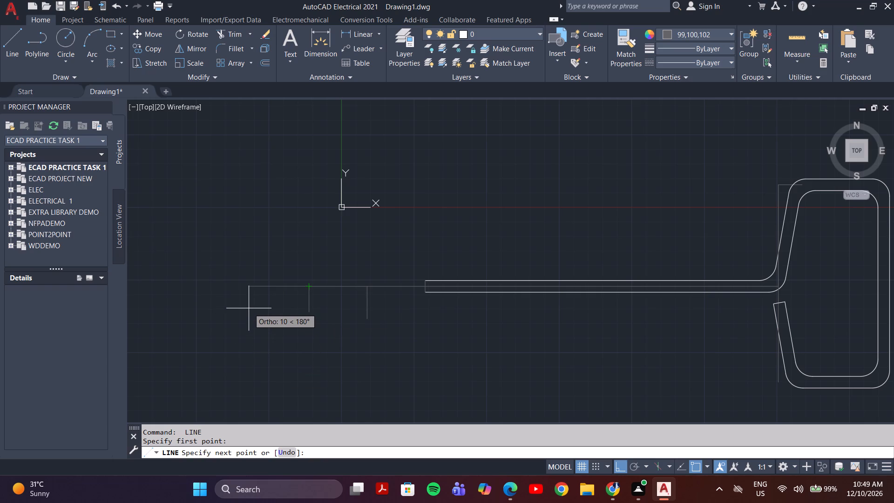
pyautogui.write('10')
pyautogui.press('Return')
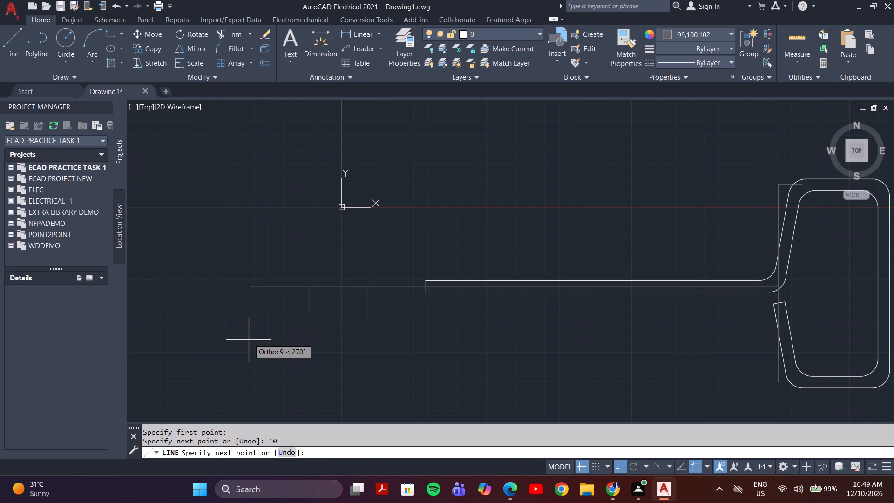
pyautogui.click(254, 323)
pyautogui.press('space')
# Add a fourth 10 mm segment leftward along the centreline extension, ending in a short vertical line downward.
pyautogui.press('space')
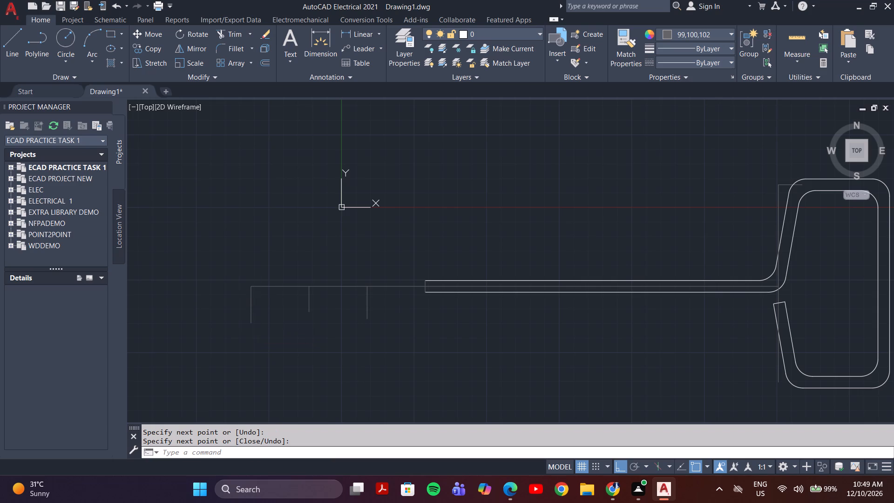
pyautogui.click(252, 285)
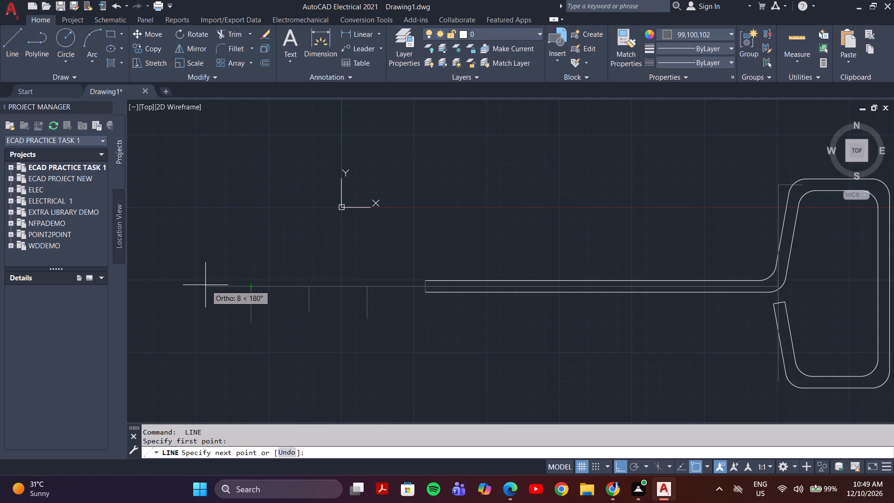
pyautogui.write('10')
pyautogui.press('Return')
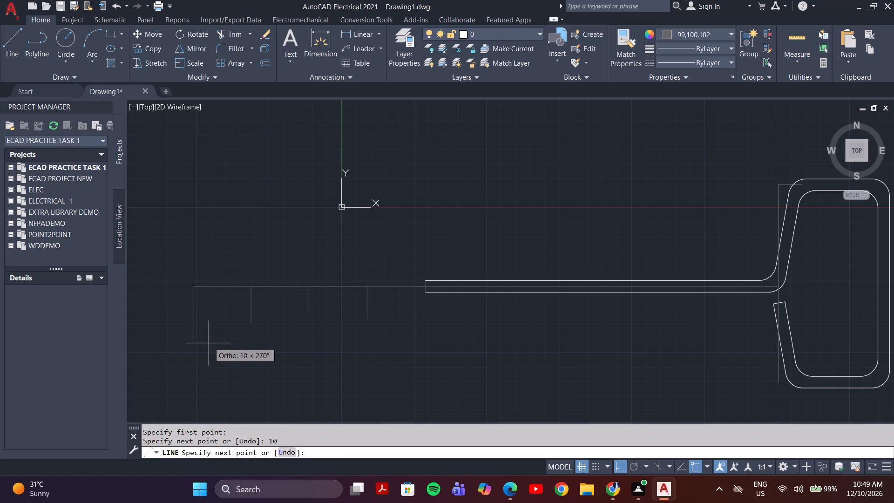
pyautogui.click(207, 319)
pyautogui.press('Escape')
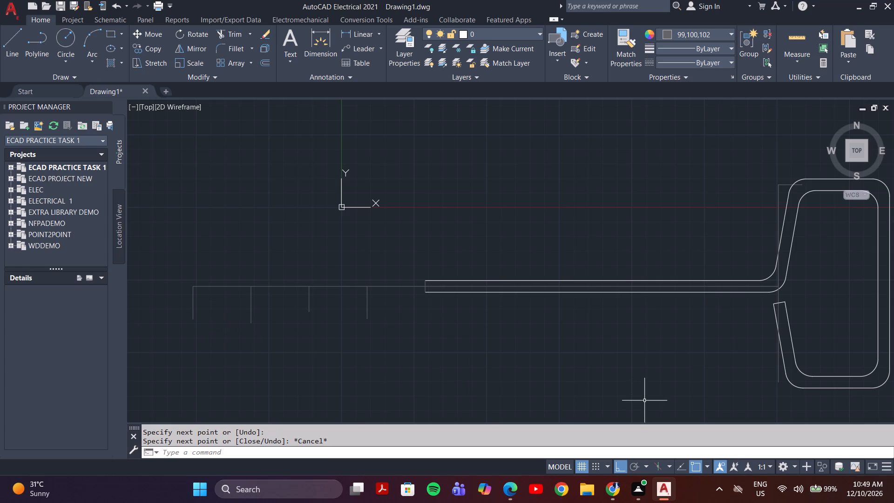
pyautogui.press('f')
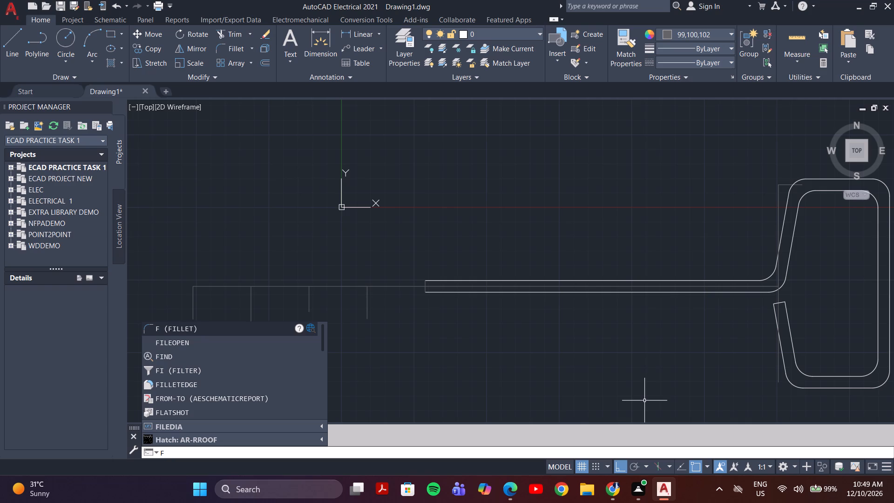
pyautogui.press('Escape')
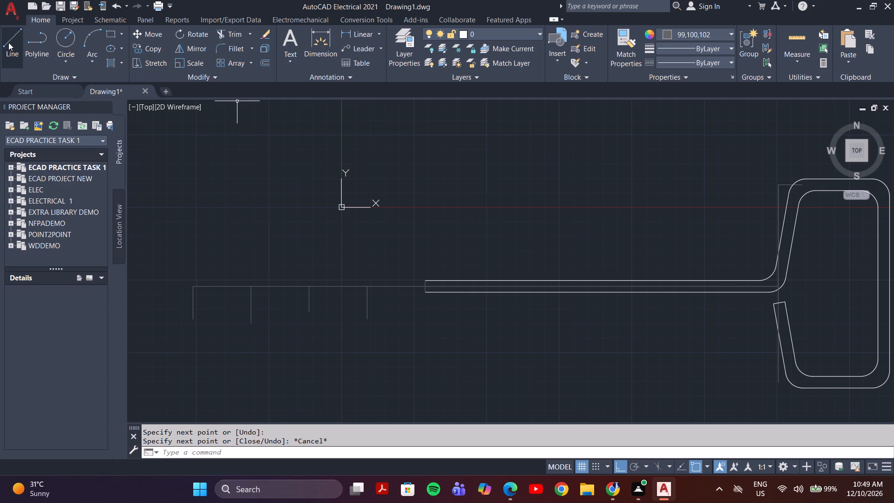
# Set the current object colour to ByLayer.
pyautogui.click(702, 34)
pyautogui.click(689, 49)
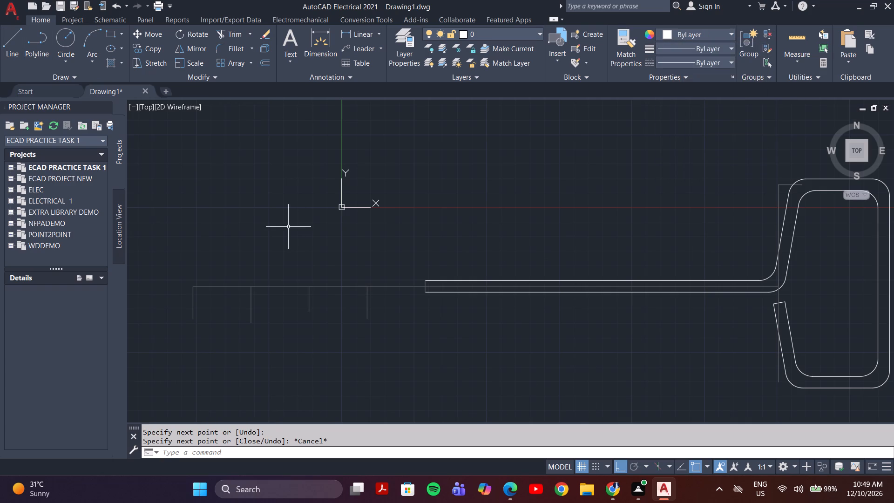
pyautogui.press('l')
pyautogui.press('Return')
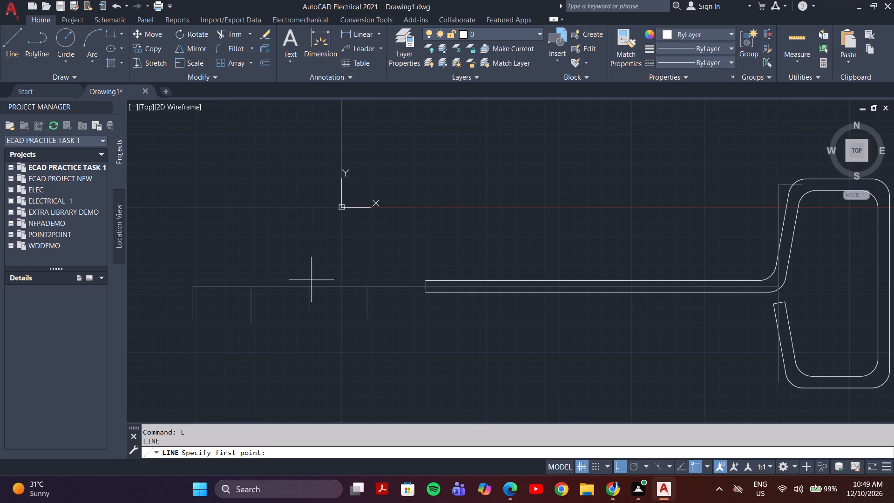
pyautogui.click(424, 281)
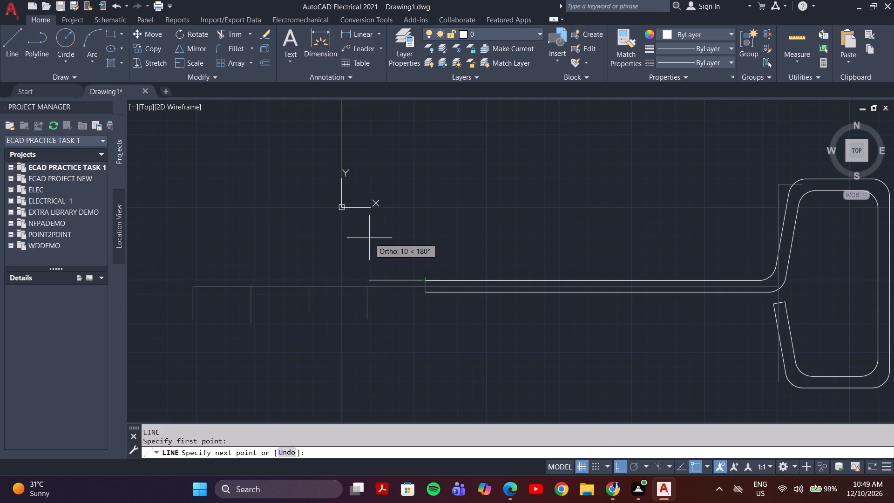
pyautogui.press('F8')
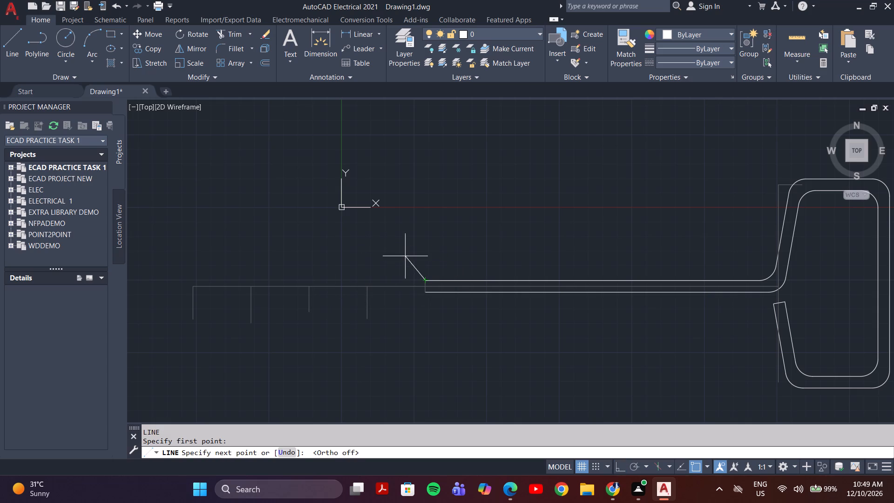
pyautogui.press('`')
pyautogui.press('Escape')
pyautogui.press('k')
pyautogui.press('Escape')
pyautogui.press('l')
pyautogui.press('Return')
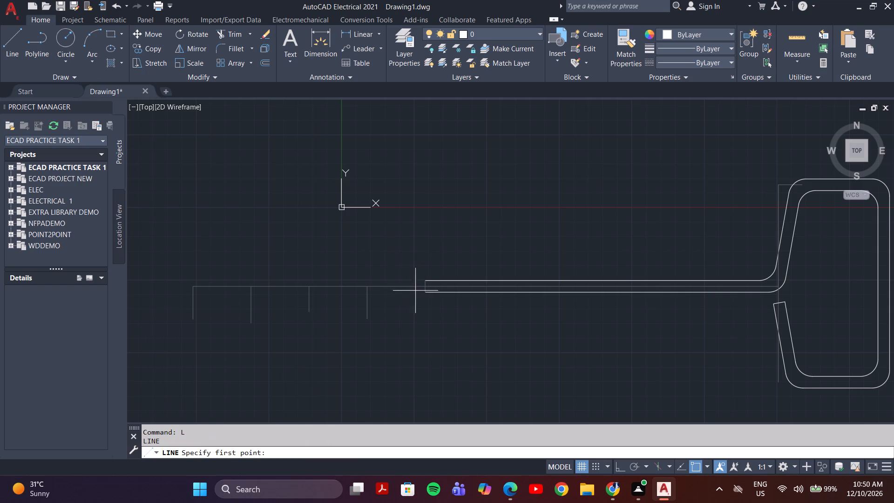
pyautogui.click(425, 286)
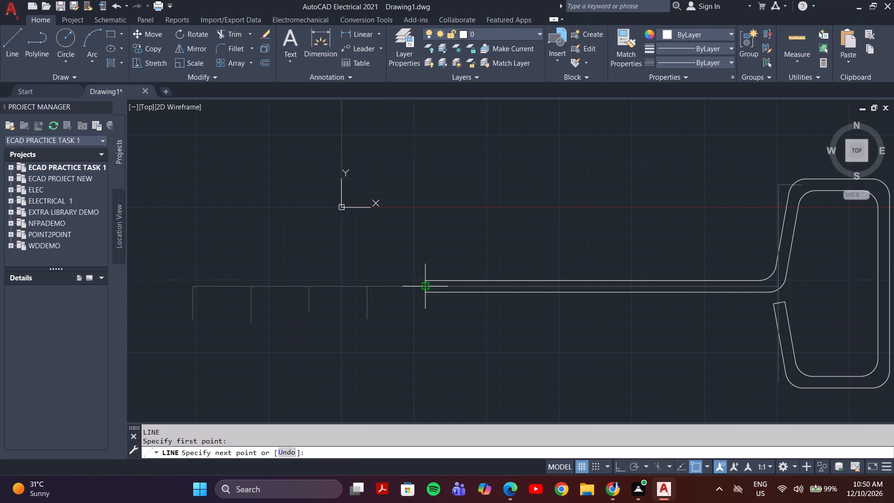
# Set the current object colour back to grey 99,100,102 and abandon the started line.
pyautogui.click(683, 30)
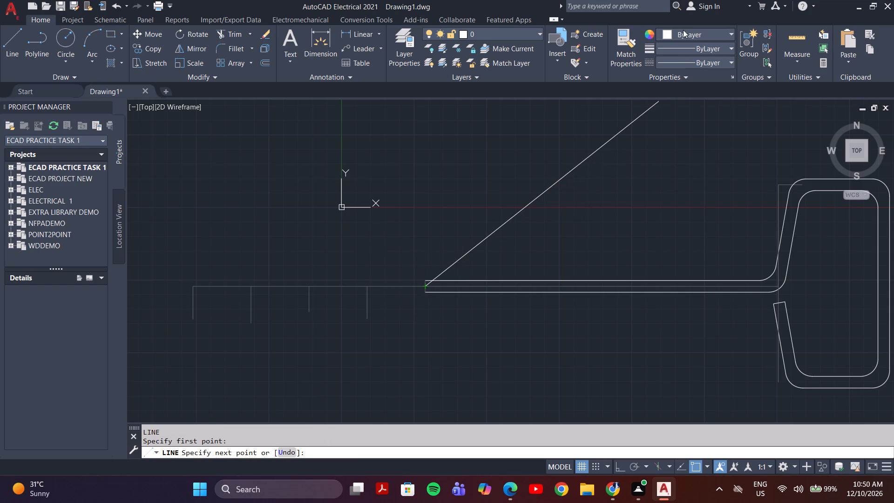
pyautogui.click(660, 93)
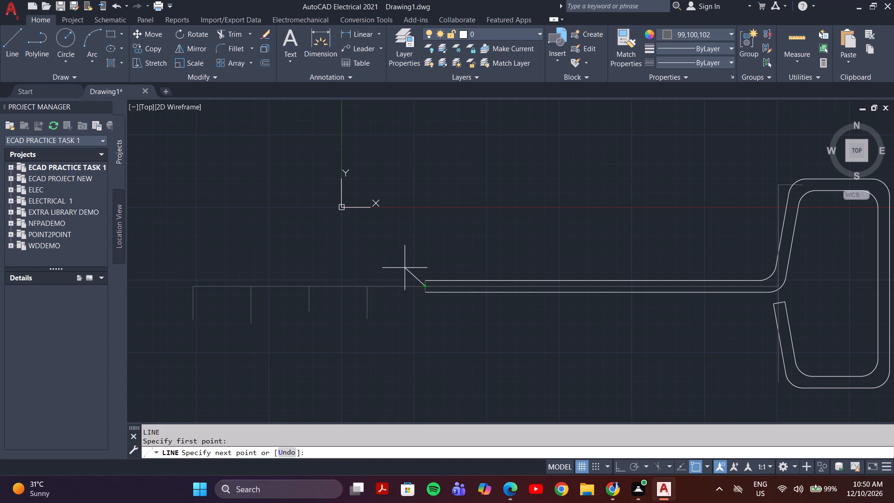
pyautogui.press('Escape')
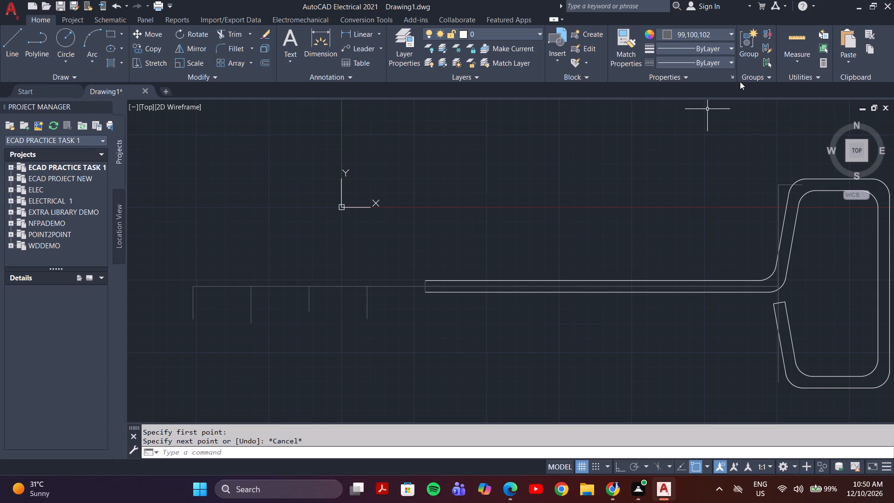
pyautogui.press('Escape')
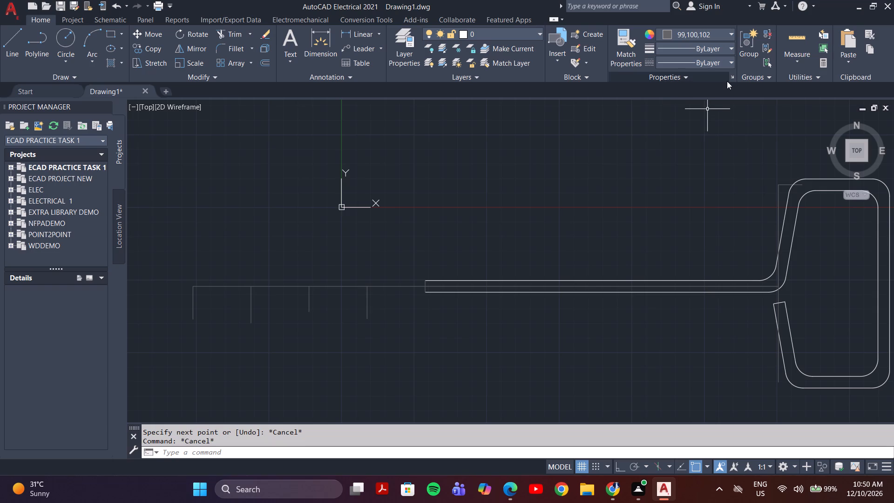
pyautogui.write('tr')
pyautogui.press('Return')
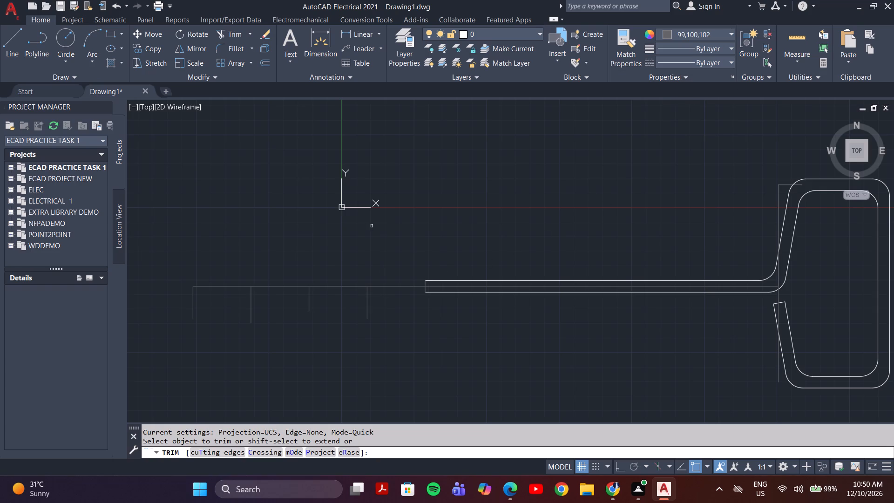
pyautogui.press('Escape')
# Draw a grey vertical line upward from the centreline extension at the first 10 mm mark beyond the double-line bar's end.
pyautogui.press('l')
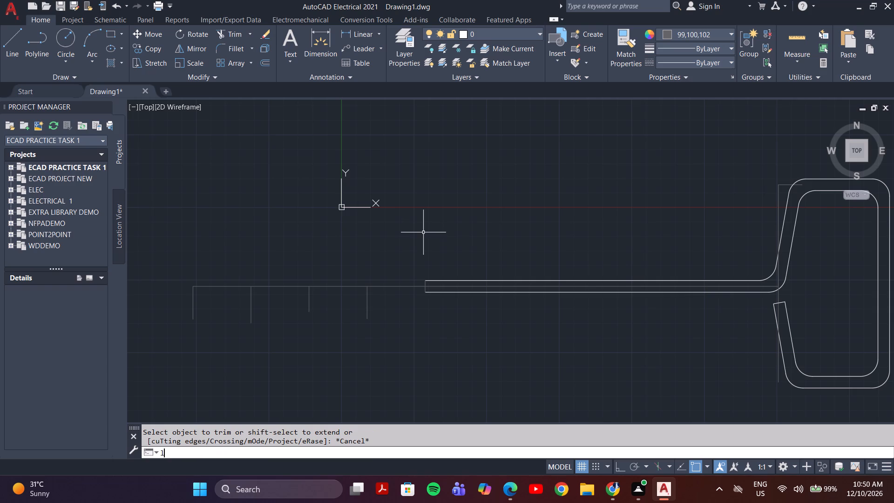
pyautogui.press('Return')
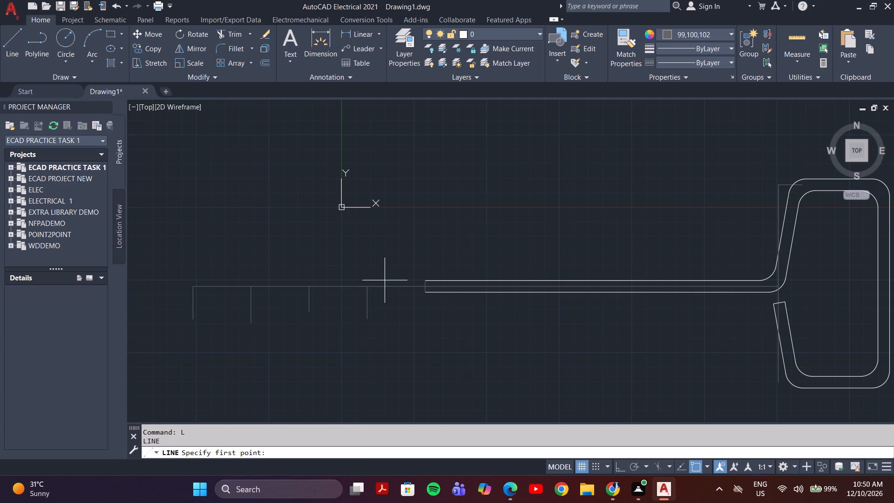
pyautogui.click(367, 287)
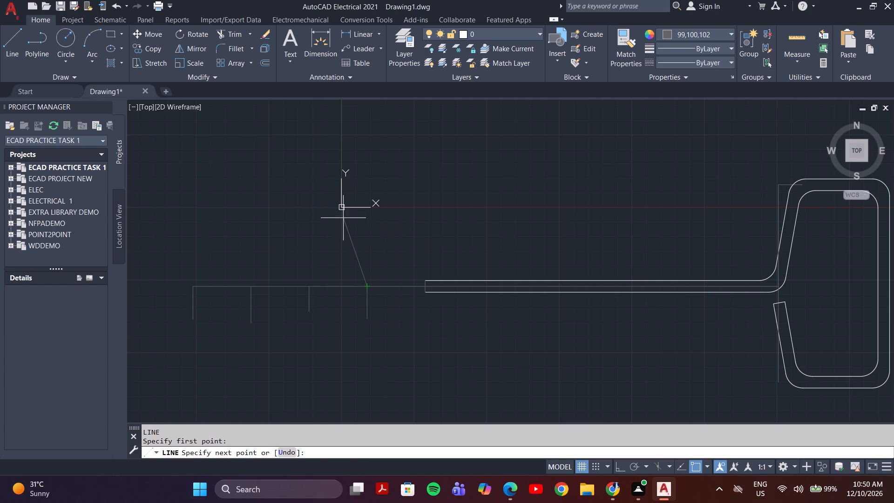
pyautogui.press('F8')
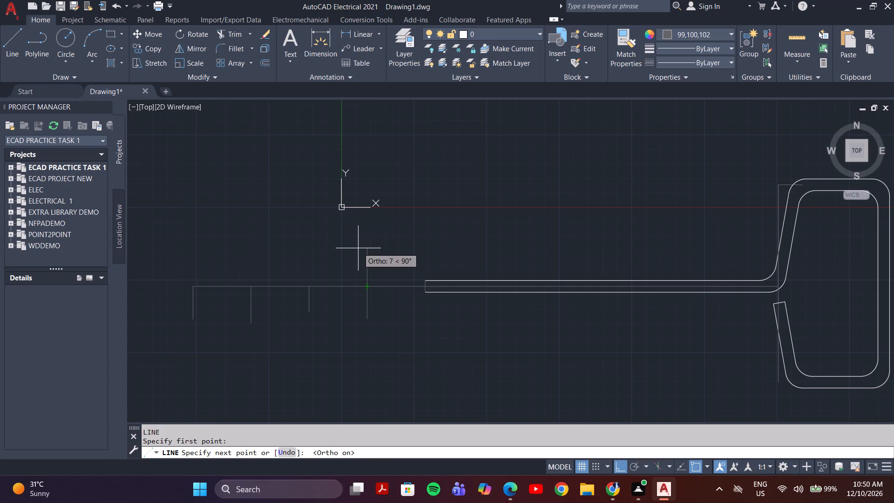
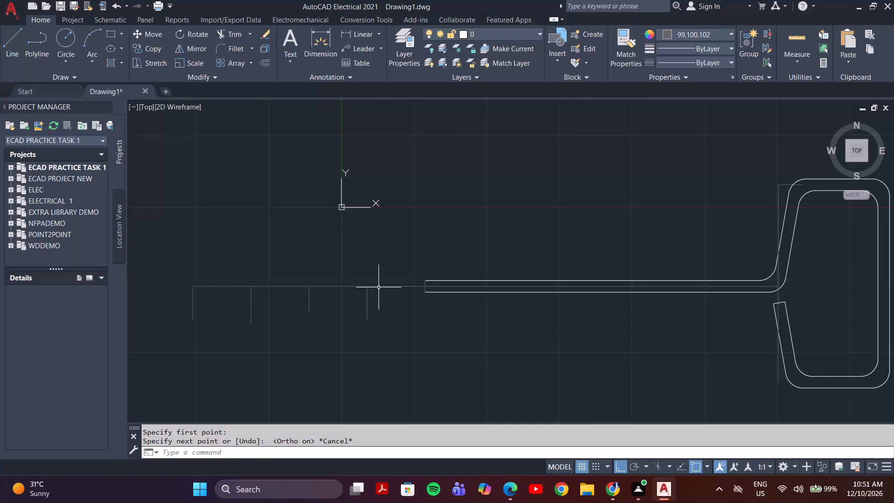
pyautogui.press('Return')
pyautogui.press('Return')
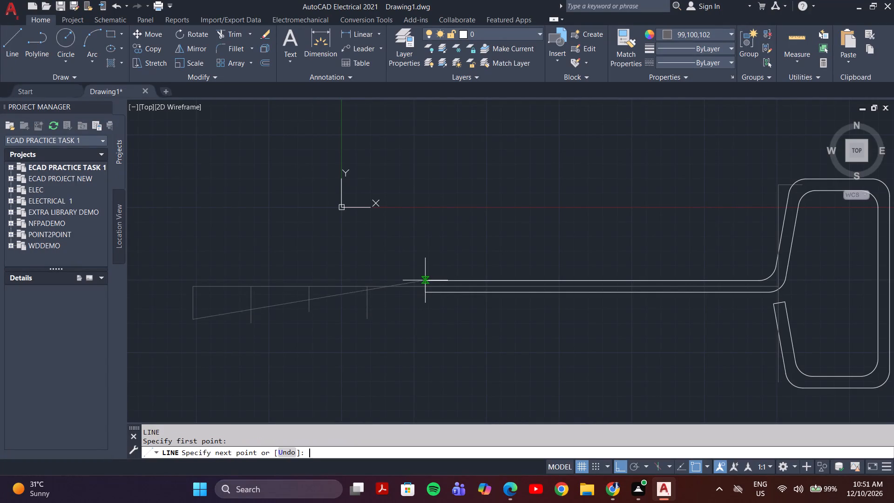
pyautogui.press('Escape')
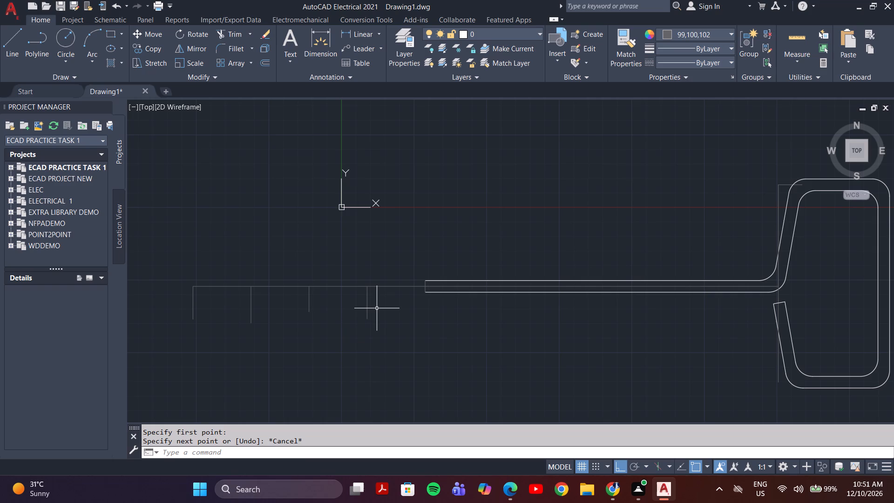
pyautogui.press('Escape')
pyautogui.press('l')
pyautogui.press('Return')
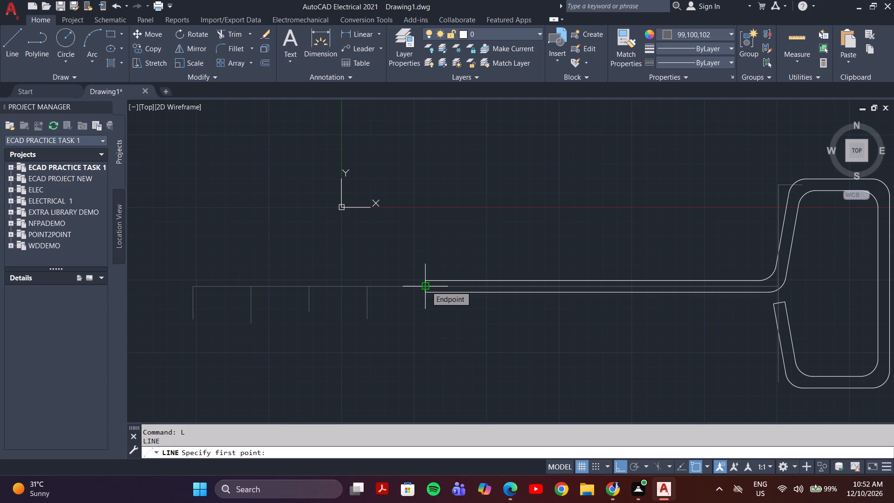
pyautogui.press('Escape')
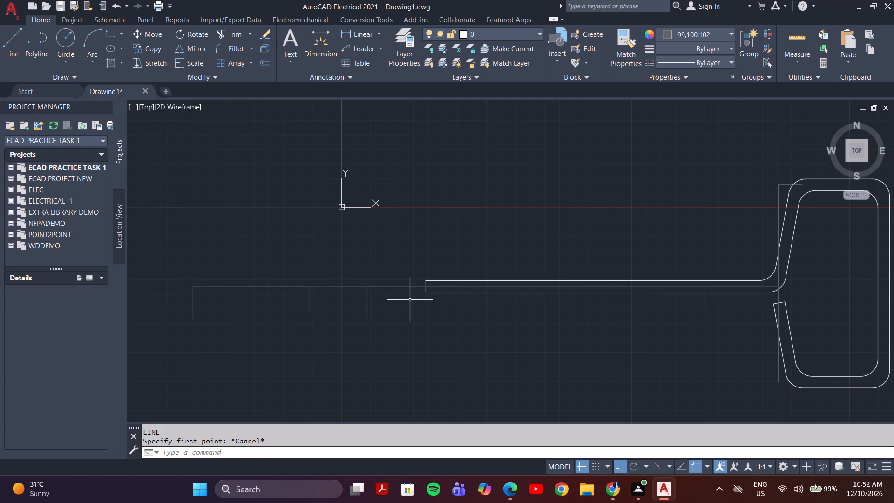
# Draw a grey 7.5 mm line from the first 10 mm mark along the centreline toward the bar, ending in a short downward tick.
pyautogui.press('l')
pyautogui.press('Return')
pyautogui.click(366, 284)
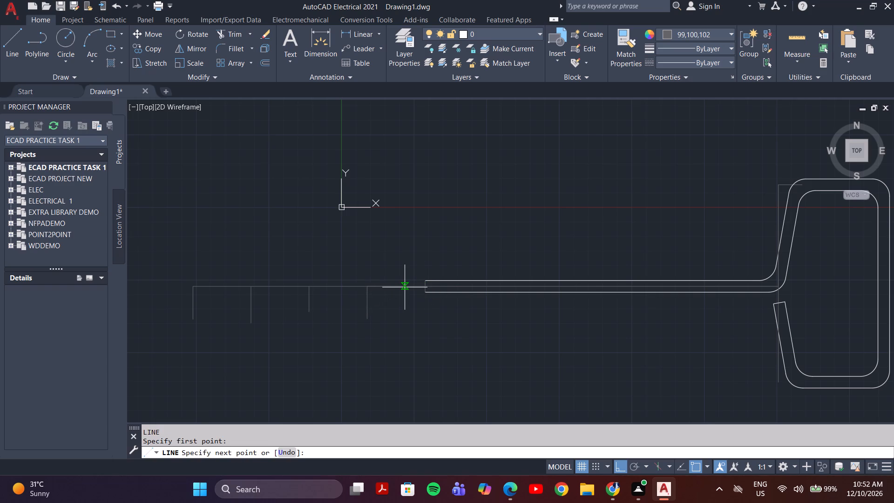
pyautogui.write('7.5')
pyautogui.press('Return')
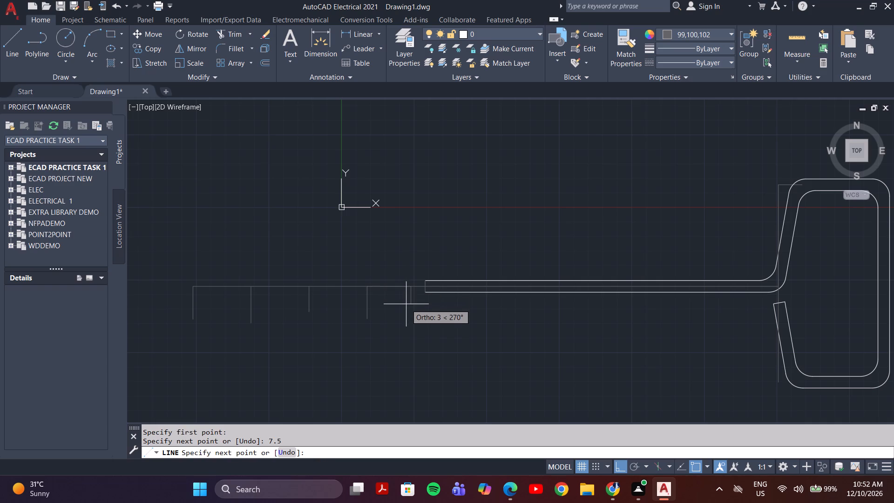
pyautogui.click(408, 296)
pyautogui.press('Escape')
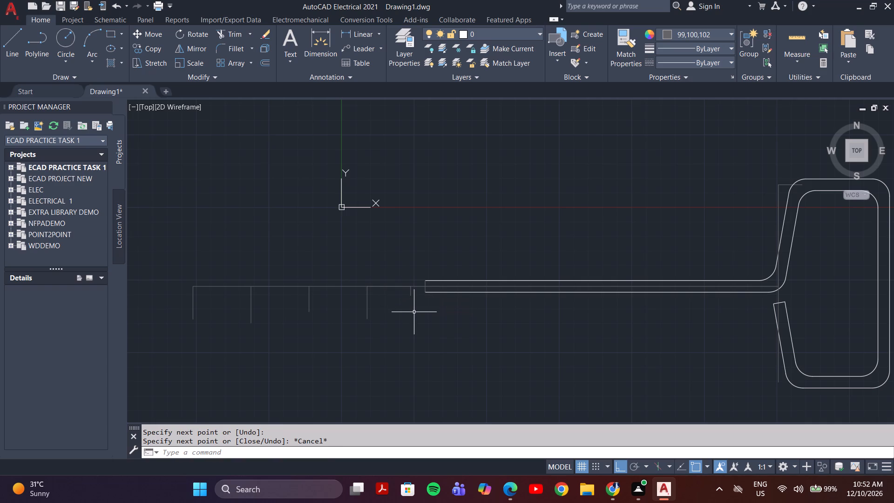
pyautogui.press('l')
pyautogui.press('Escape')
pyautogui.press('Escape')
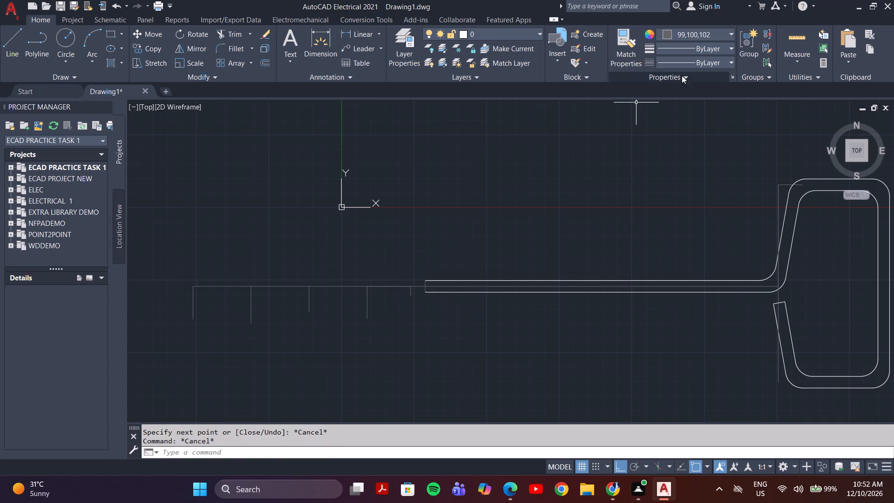
# Set the current colour to ByLayer and extend the bar's upper edge about 3 mm leftward and its lower edge past the new tick.
pyautogui.press('l')
pyautogui.press('Return')
pyautogui.click(718, 32)
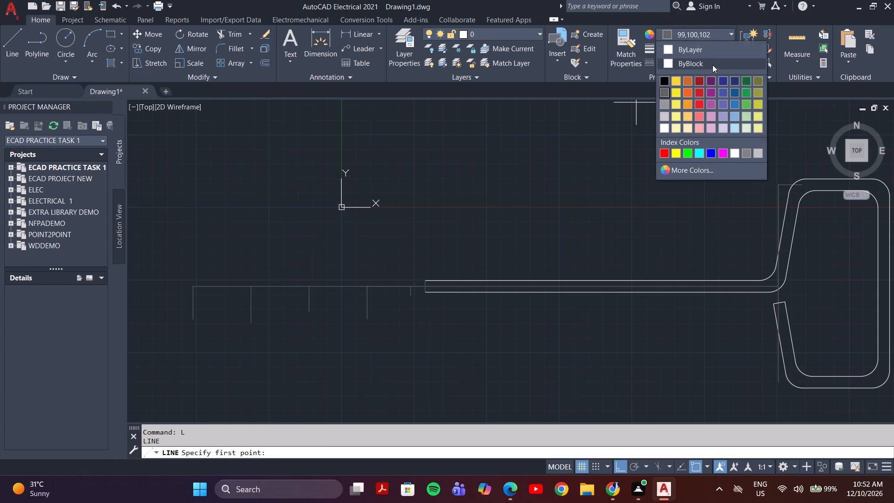
pyautogui.click(693, 53)
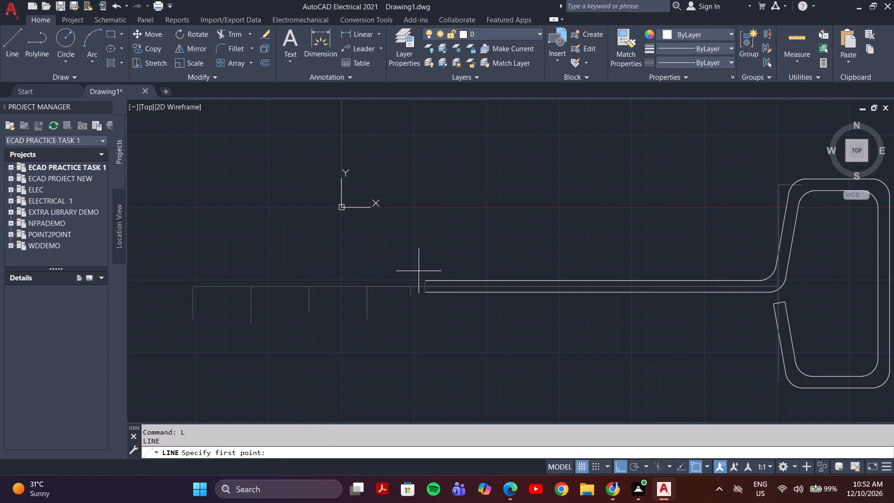
pyautogui.press('l')
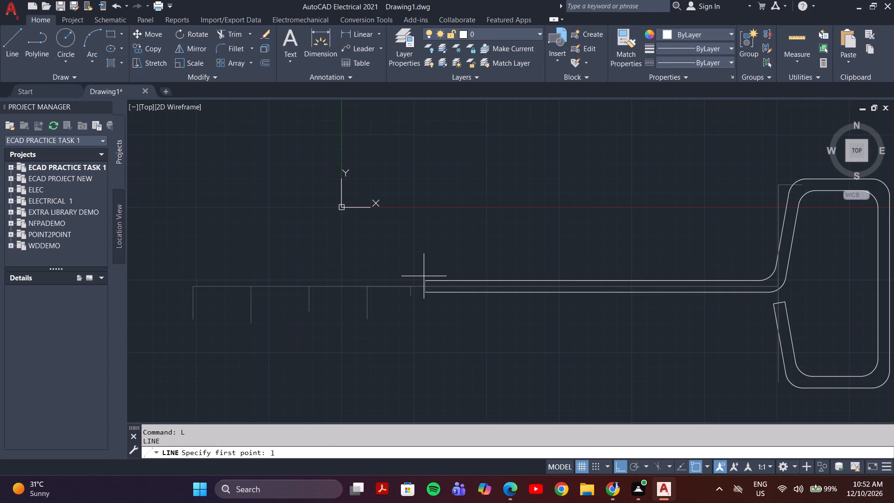
pyautogui.press('Return')
pyautogui.click(423, 281)
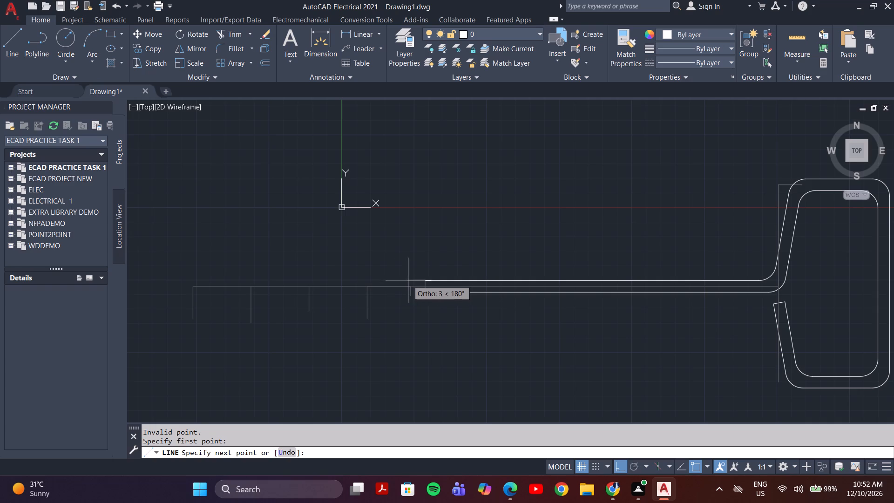
pyautogui.click(407, 280)
pyautogui.press('Escape')
pyautogui.press('space')
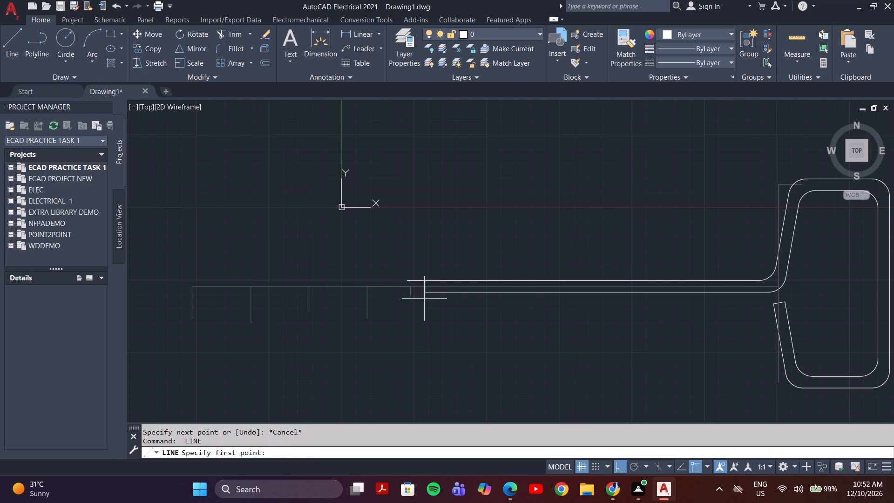
pyautogui.click(426, 293)
pyautogui.click(402, 290)
pyautogui.press('Escape')
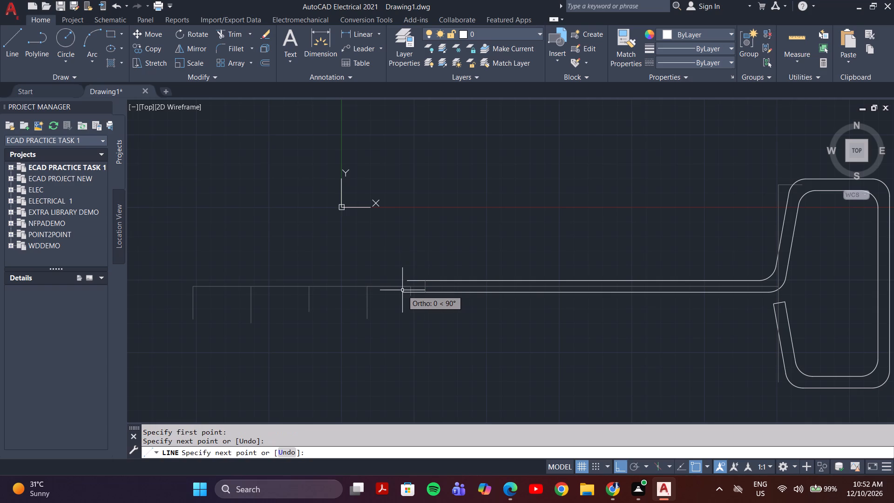
# Trim the lower edge's overhang at the short grey tick.
pyautogui.scroll(2, 413, 313)
pyautogui.write('tr')
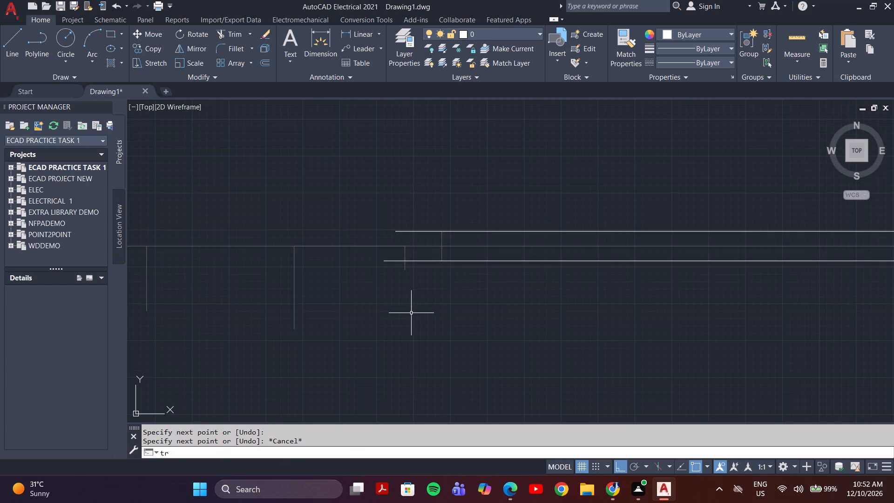
pyautogui.press('Return')
pyautogui.click(394, 262)
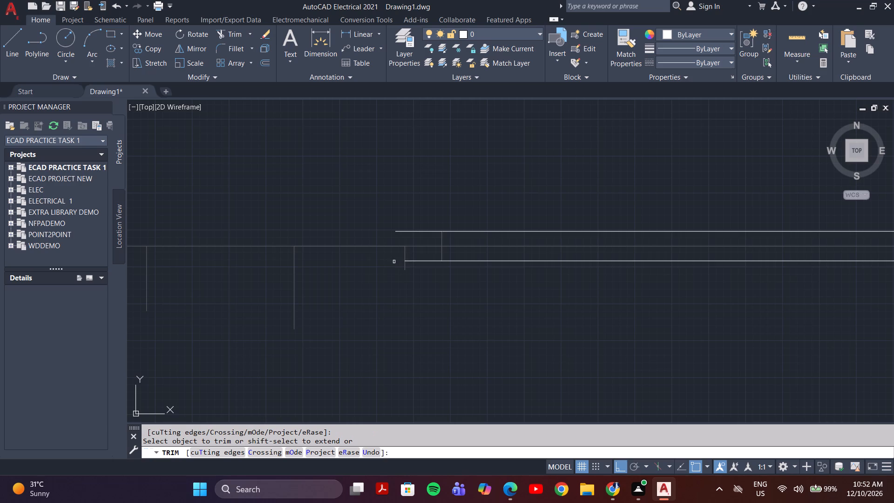
pyautogui.press('Escape')
# Set the current colour to grey 99,100,102 and draw a vertical line from the top of the short tick up to the bar's upper edge.
pyautogui.click(680, 38)
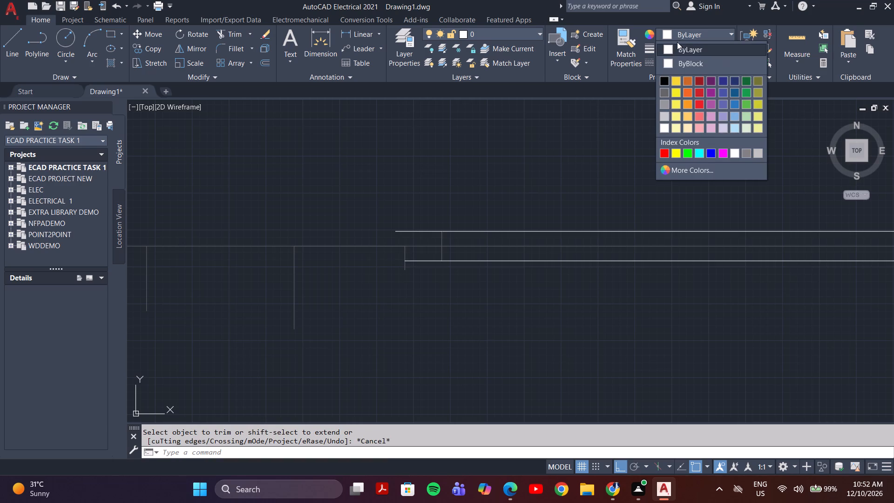
pyautogui.click(663, 91)
pyautogui.press('l')
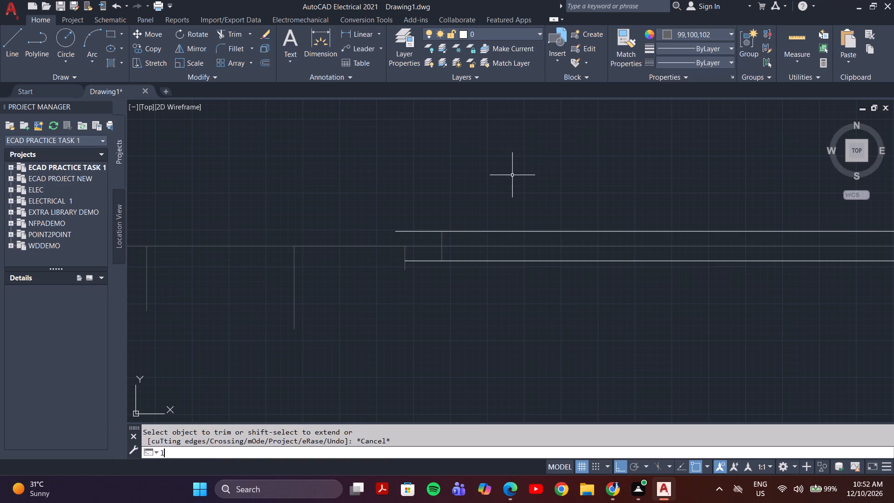
pyautogui.press('Return')
pyautogui.click(403, 247)
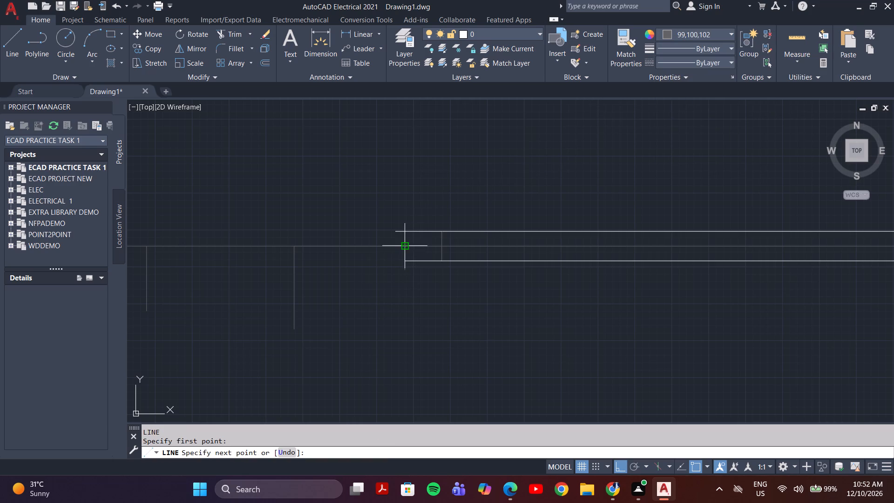
pyautogui.click(406, 231)
pyautogui.press('Escape')
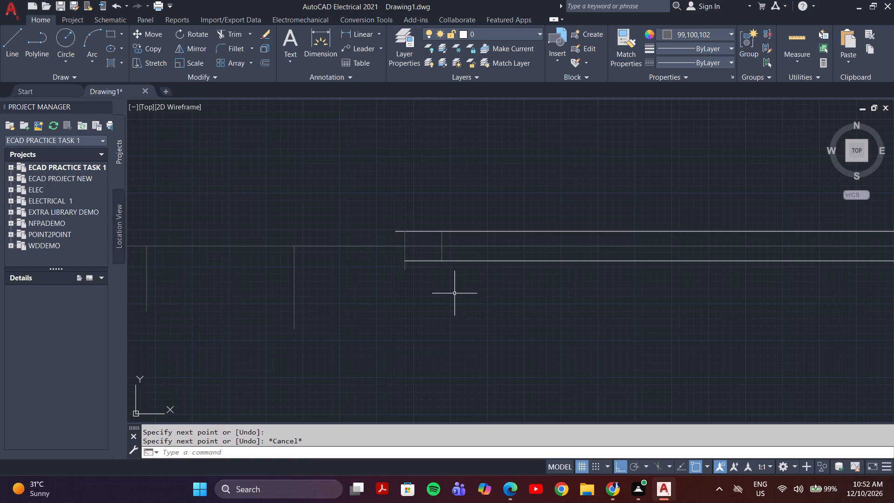
# Trim the upper edge's overhang at the new grey vertical line.
pyautogui.write('tr')
pyautogui.press('Return')
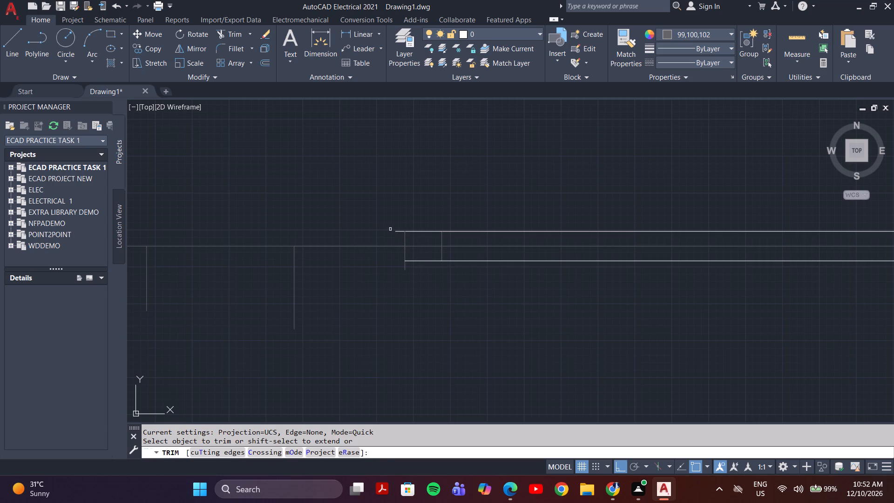
pyautogui.click(395, 232)
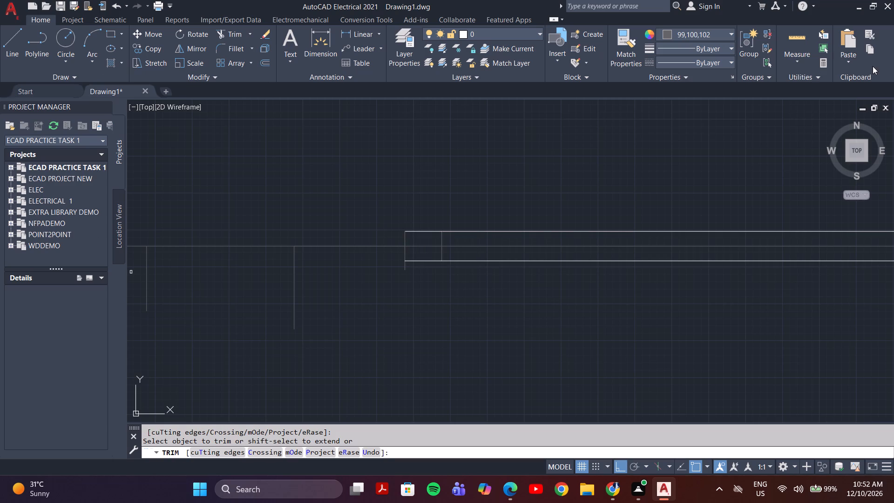
pyautogui.press('l')
pyautogui.press('Return')
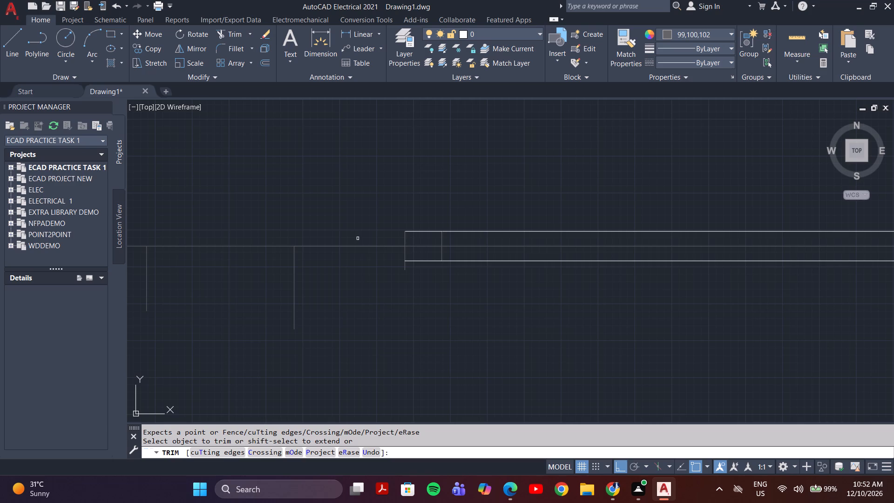
pyautogui.press('Escape')
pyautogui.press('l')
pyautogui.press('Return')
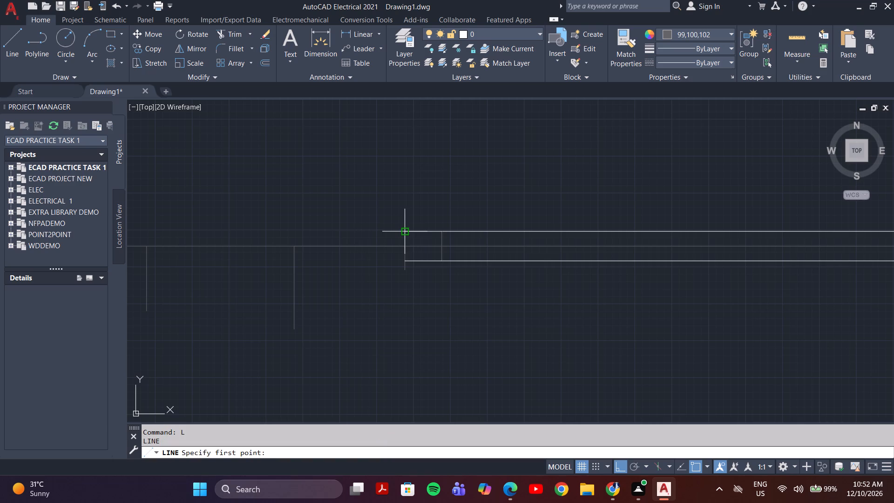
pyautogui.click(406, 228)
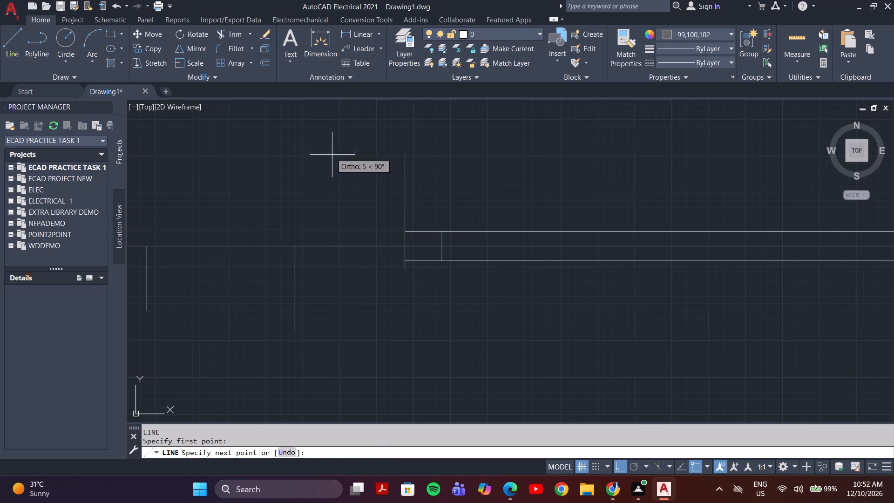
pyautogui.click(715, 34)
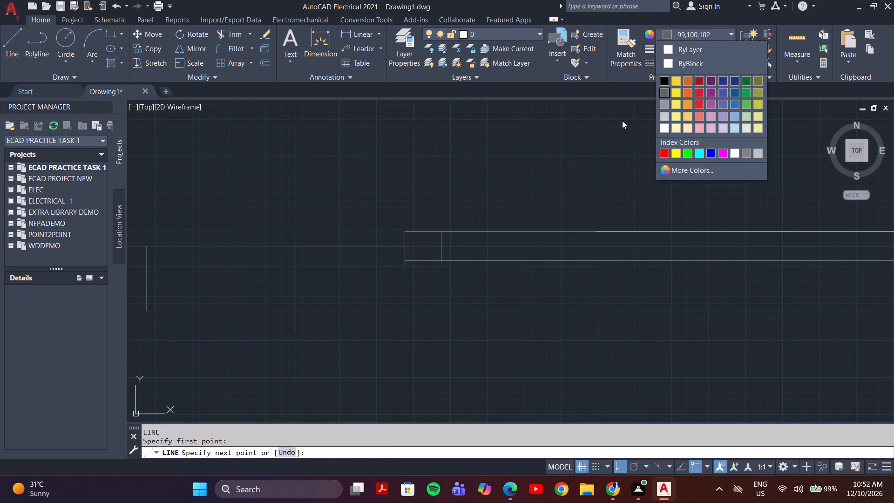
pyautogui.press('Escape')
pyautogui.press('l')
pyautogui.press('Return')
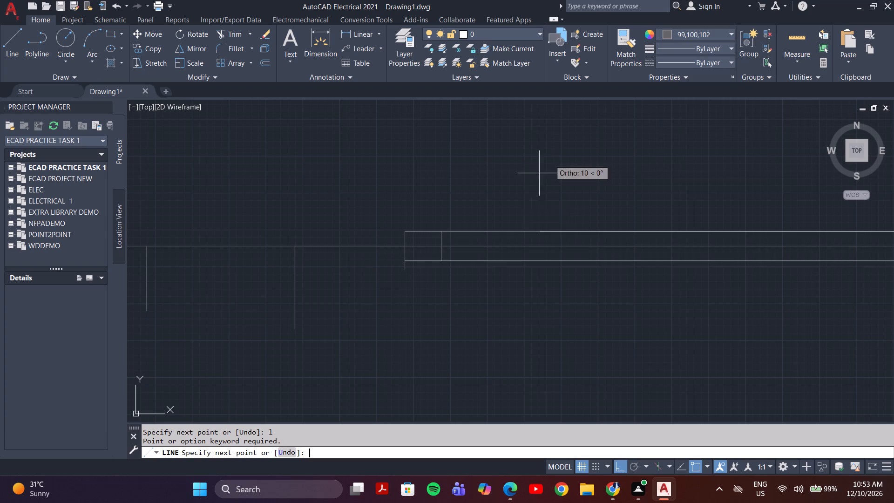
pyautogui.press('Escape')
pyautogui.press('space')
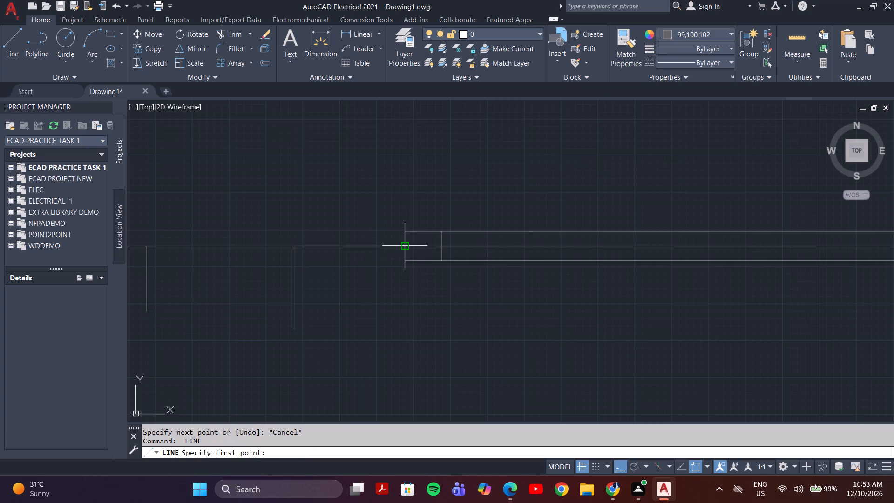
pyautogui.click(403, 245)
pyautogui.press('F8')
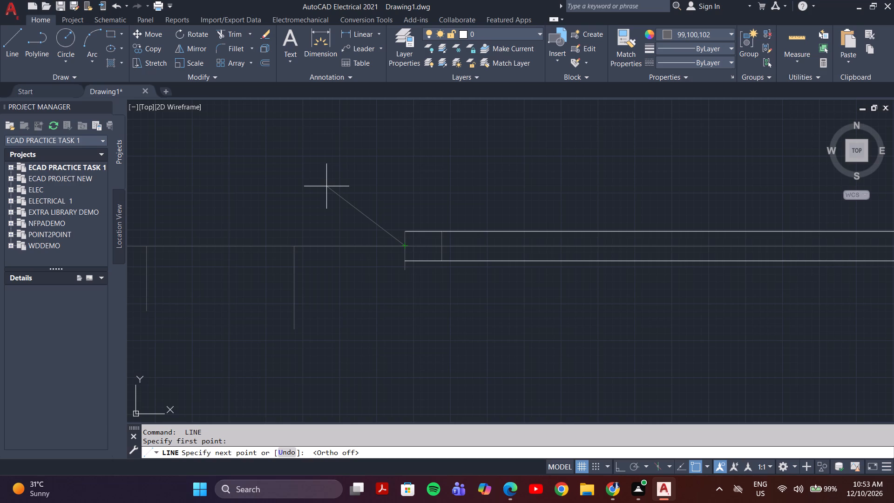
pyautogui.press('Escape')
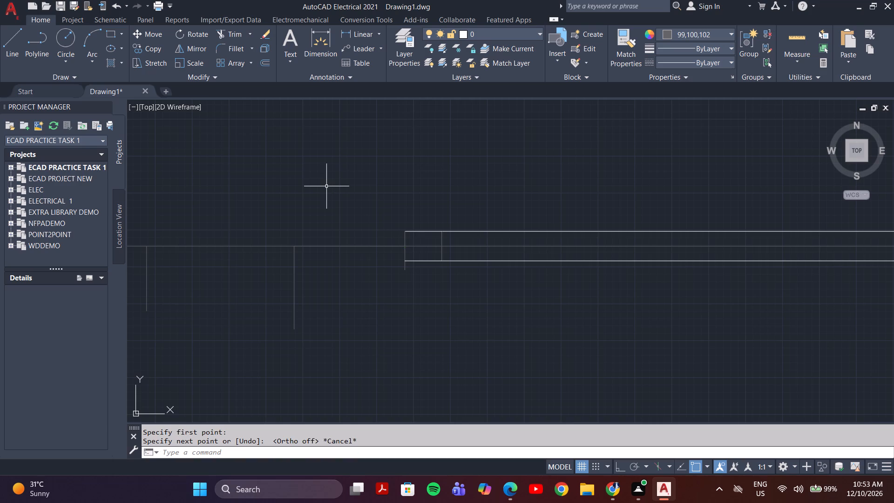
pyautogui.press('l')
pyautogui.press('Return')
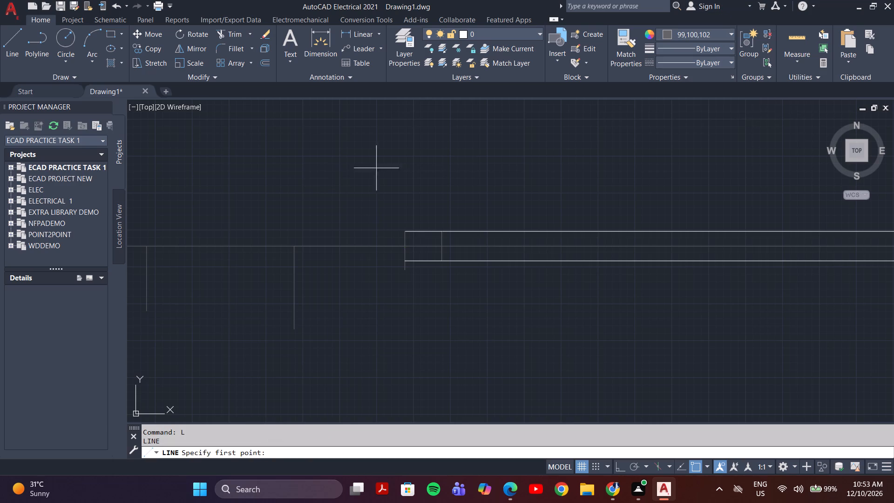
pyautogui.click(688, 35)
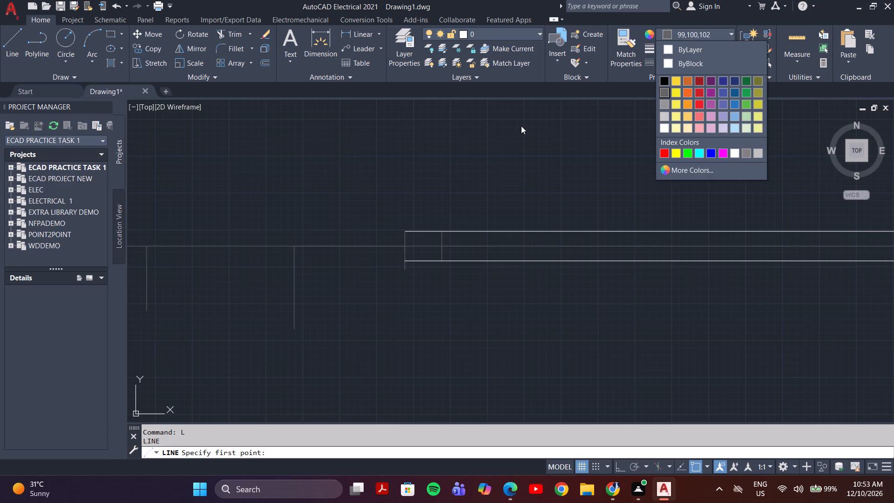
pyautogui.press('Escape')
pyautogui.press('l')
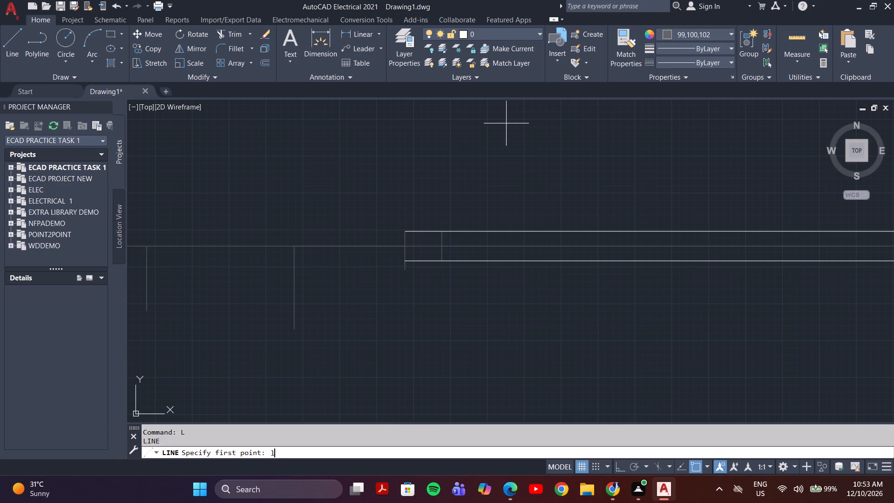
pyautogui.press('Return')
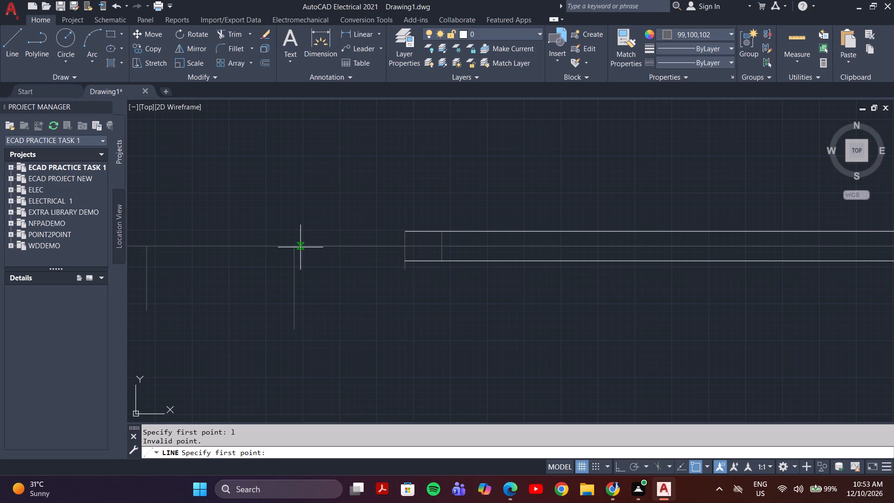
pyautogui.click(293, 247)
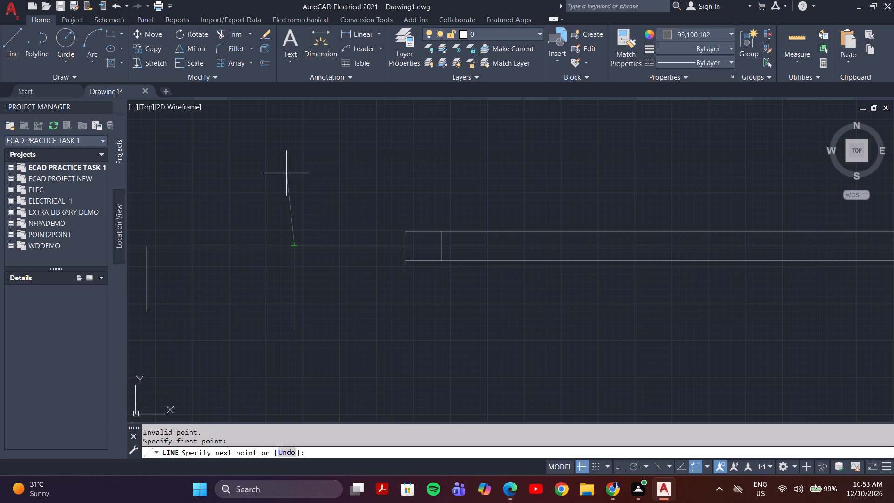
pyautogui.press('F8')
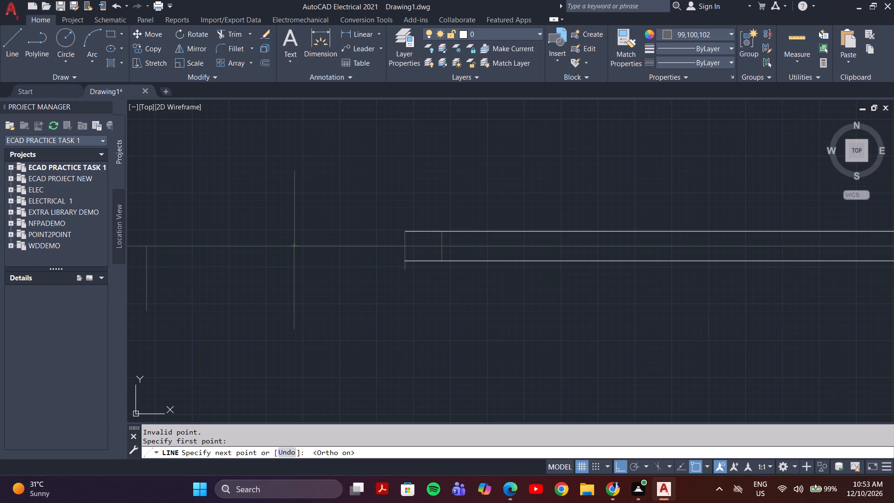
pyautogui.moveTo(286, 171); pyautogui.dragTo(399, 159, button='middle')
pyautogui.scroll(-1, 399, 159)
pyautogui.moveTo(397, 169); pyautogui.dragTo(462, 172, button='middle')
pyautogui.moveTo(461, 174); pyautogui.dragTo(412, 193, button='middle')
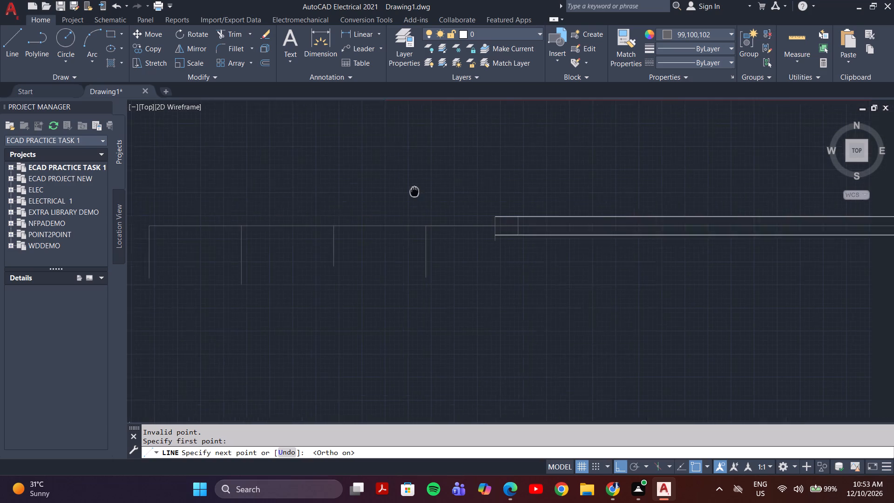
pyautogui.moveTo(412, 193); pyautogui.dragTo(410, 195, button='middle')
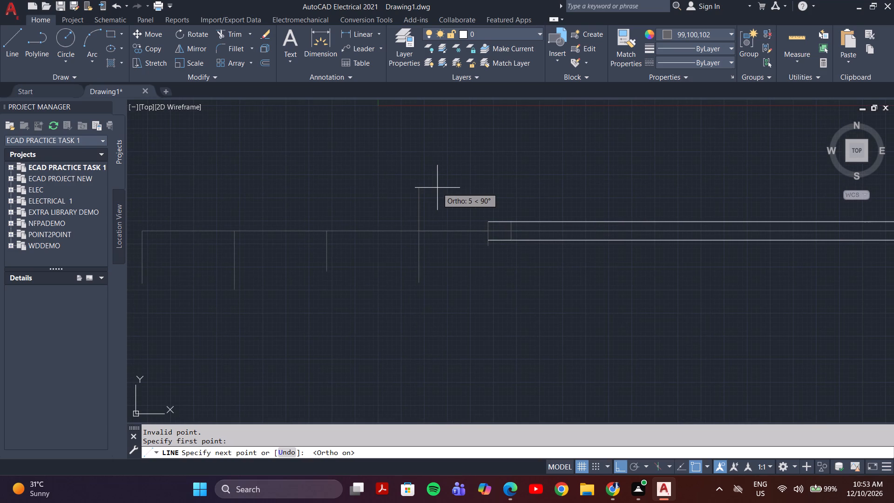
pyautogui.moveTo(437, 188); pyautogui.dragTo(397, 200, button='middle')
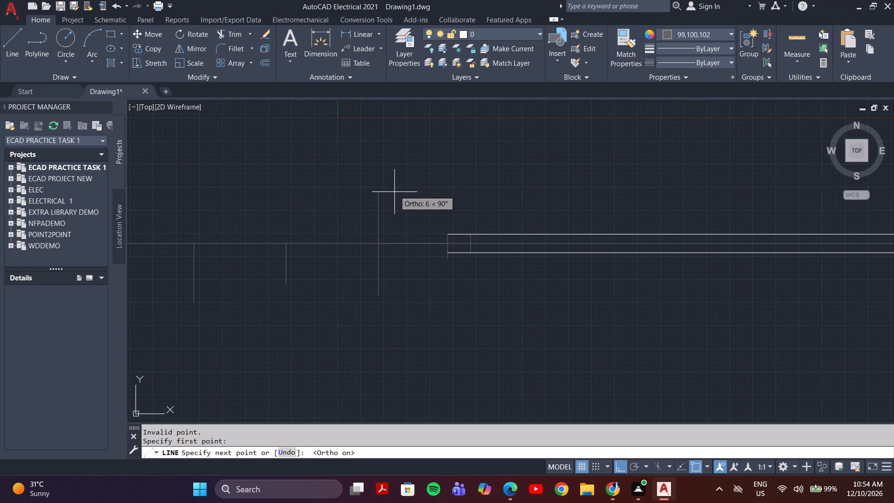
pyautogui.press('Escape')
# Draw a vertical grey guide line with ortho on, upward from the top of the grey tick nearest the bar's left end.
pyautogui.press('l')
pyautogui.press('Return')
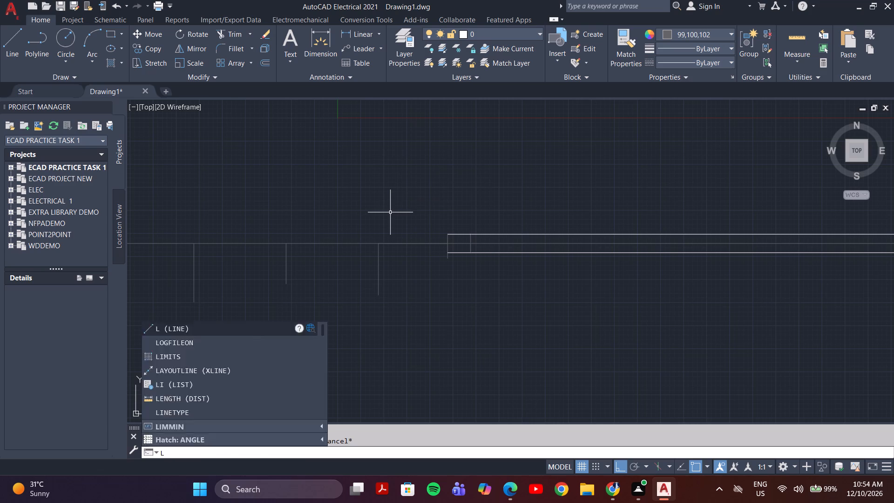
pyautogui.click(379, 243)
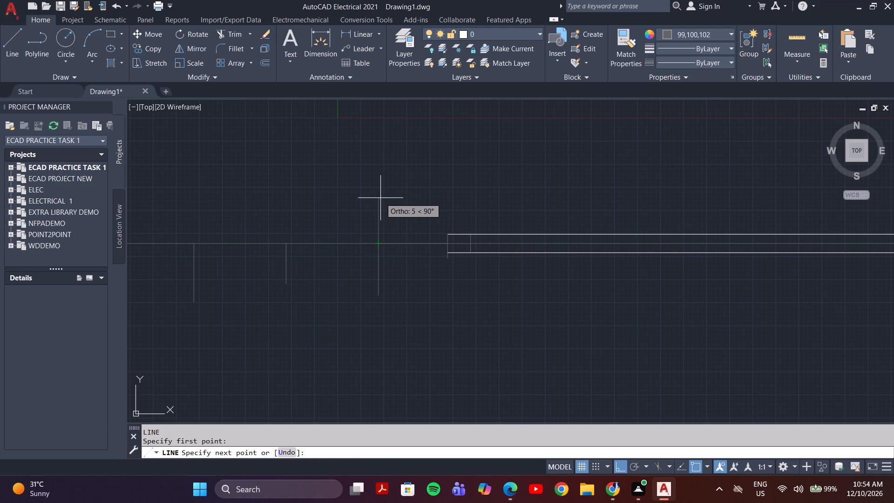
pyautogui.click(381, 165)
pyautogui.press('Escape')
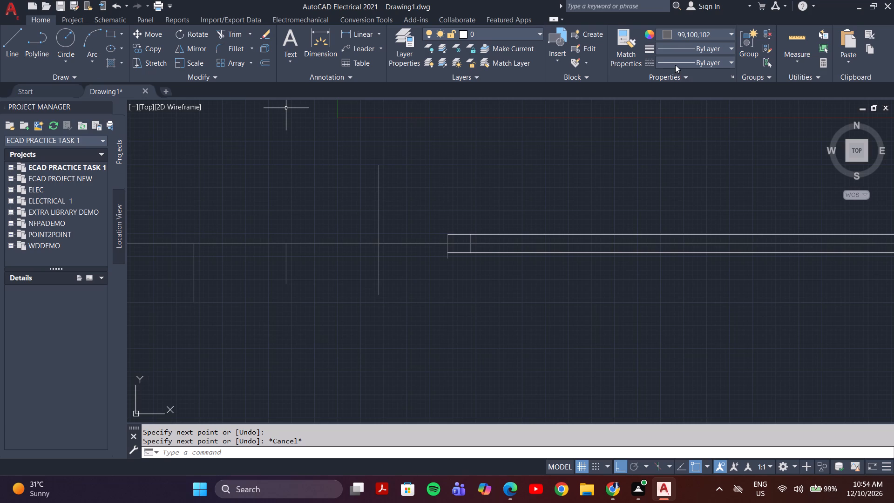
# Set the current colour to white 255,255,255.
pyautogui.click(682, 38)
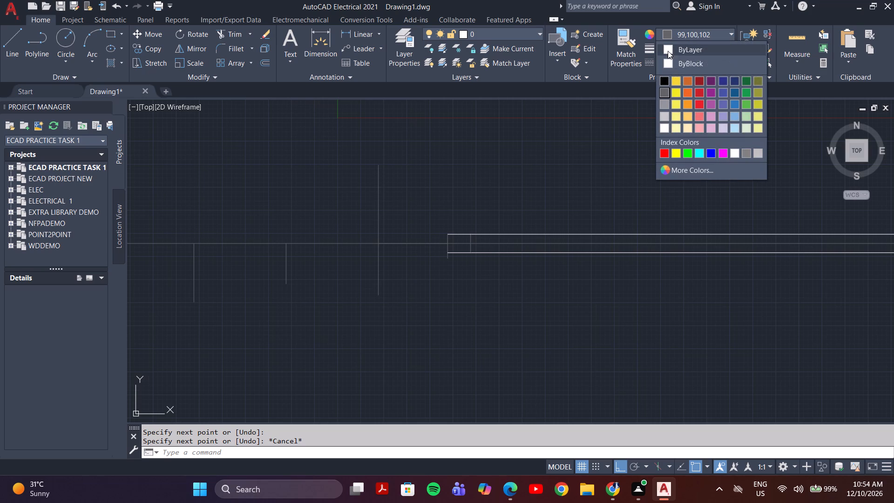
pyautogui.click(666, 123)
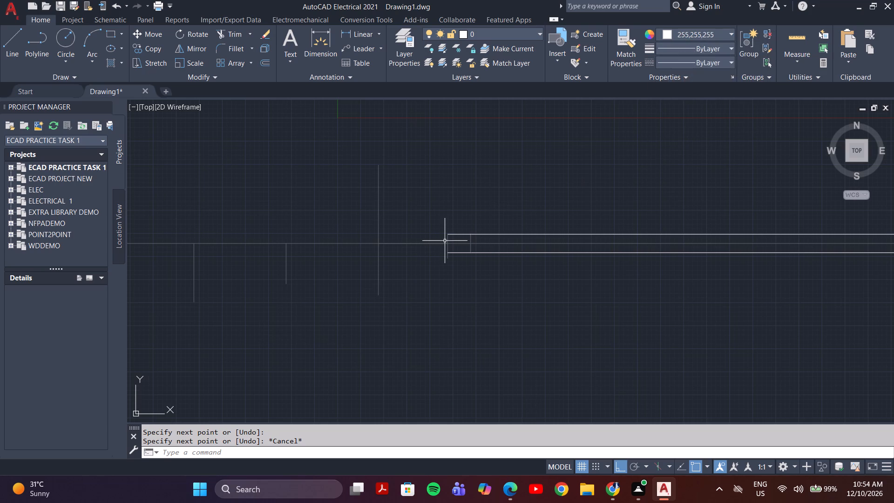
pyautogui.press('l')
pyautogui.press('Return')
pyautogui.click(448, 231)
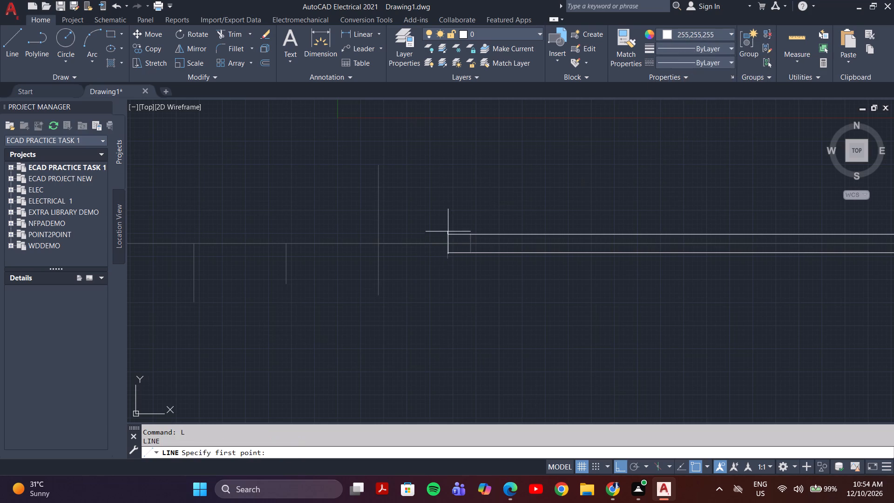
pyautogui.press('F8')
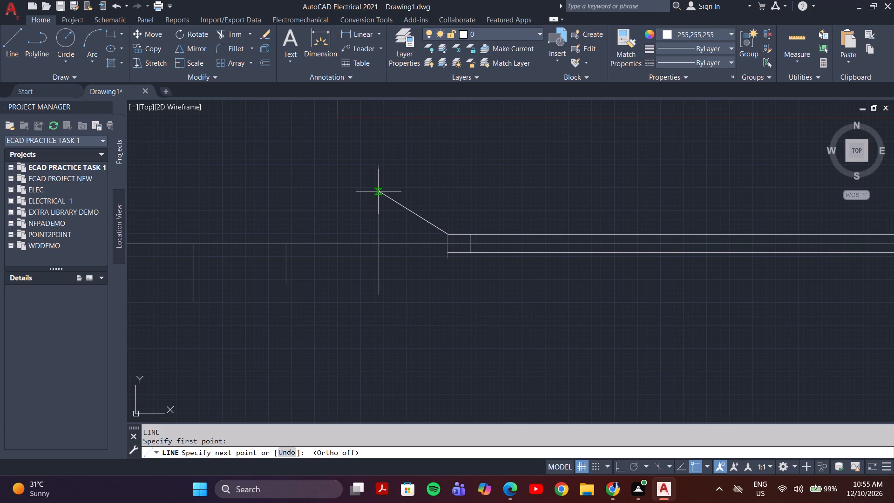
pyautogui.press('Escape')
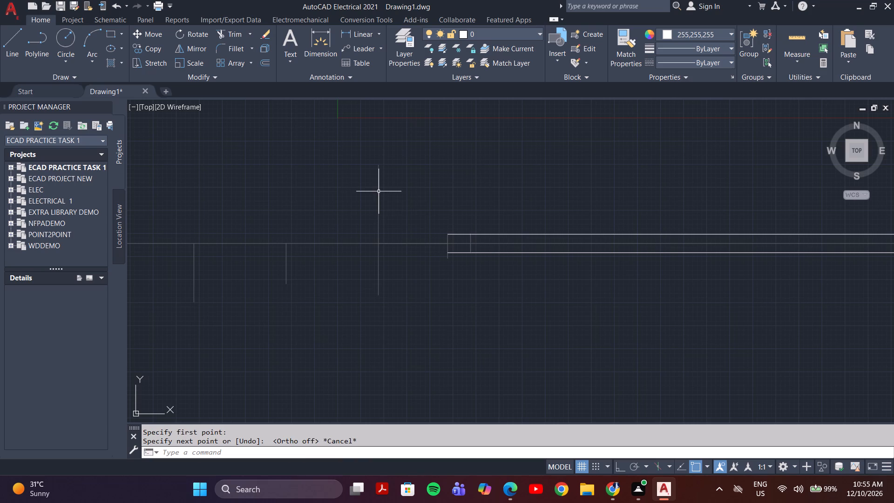
# Draw a 2.5 mm vertical white line upward along the tall grey guide, starting at the grey centre line.
pyautogui.press('l')
pyautogui.press('Return')
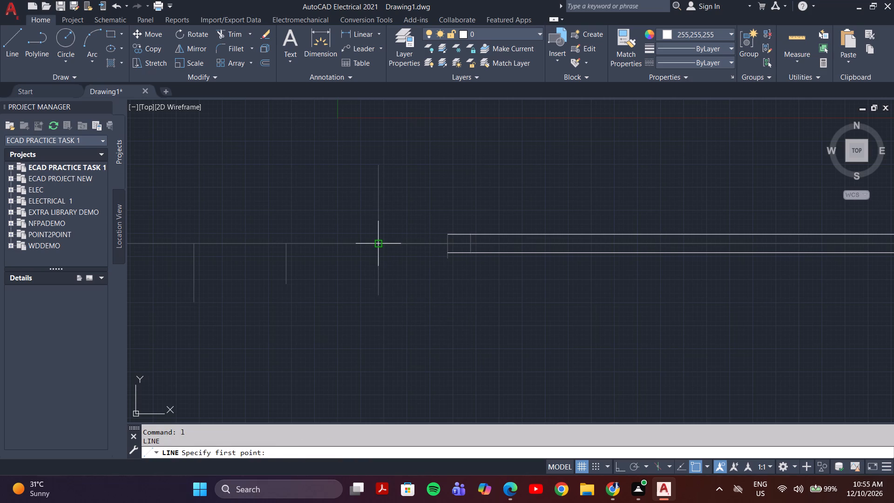
pyautogui.click(378, 245)
pyautogui.write('2.')
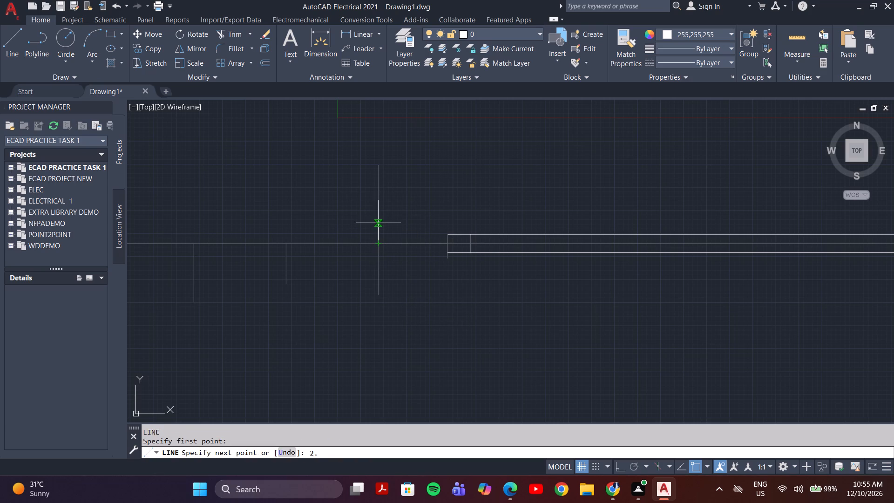
pyautogui.press('5')
pyautogui.press('Return')
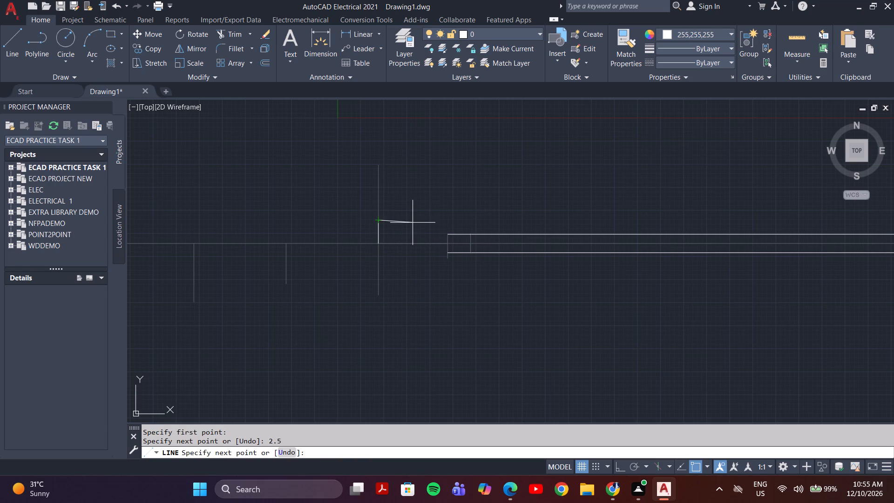
pyautogui.press('Escape')
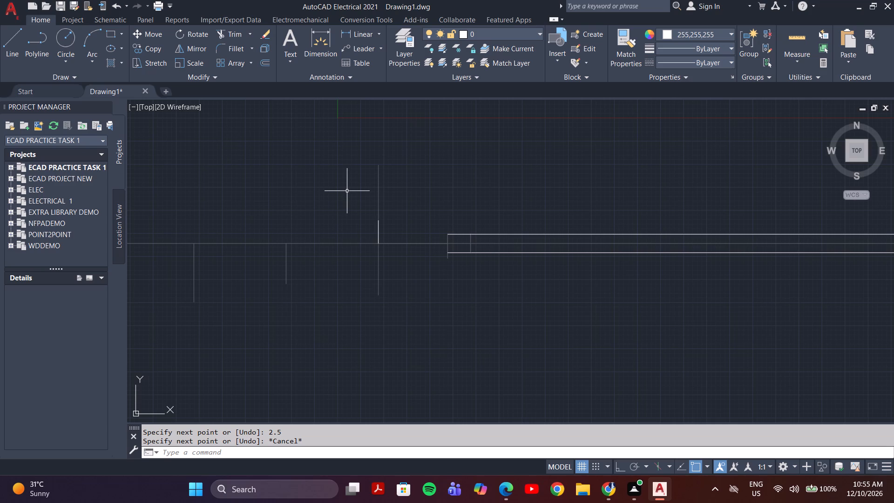
pyautogui.press('Escape')
# Draw a sloped white line from the left end of the bar's lower edge to the top of the 2.5 mm line.
pyautogui.press('l')
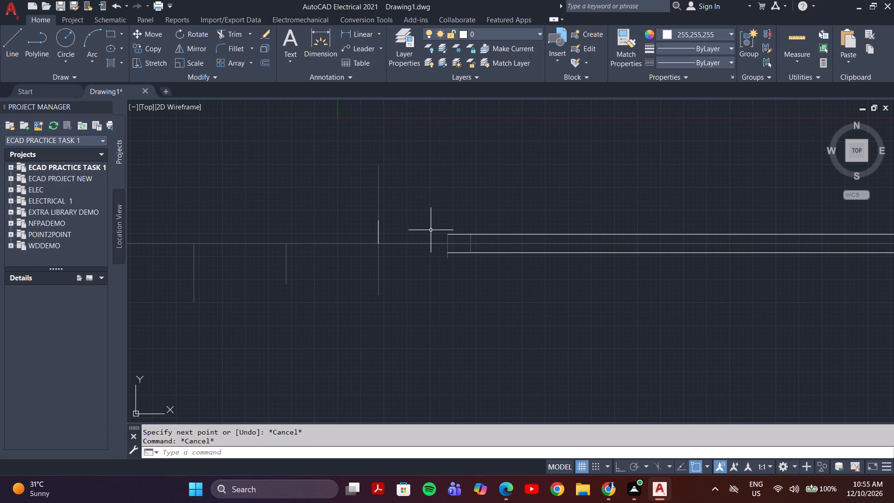
pyautogui.press('Return')
pyautogui.click(447, 251)
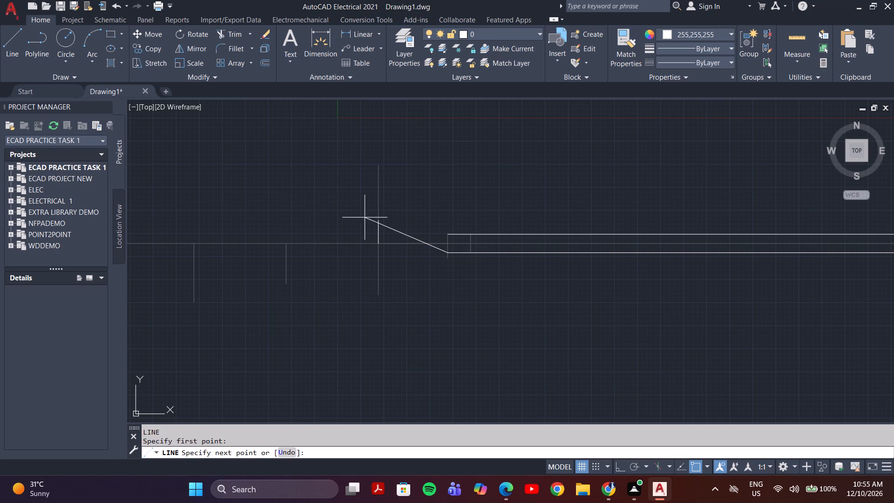
pyautogui.click(379, 220)
pyautogui.press('Escape')
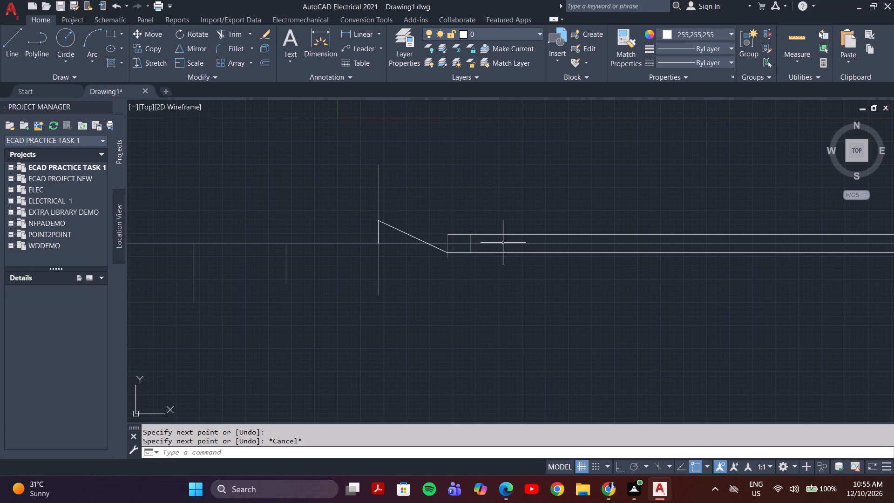
# Offset the sloped line 1 mm upward, and offset that copy another 1 mm upward to make three parallel lines.
pyautogui.click(408, 236)
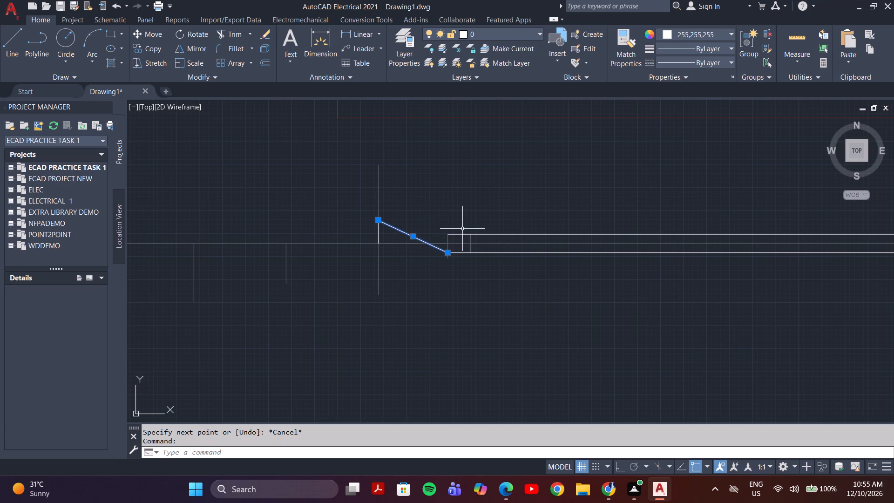
pyautogui.press('o')
pyautogui.press('Return')
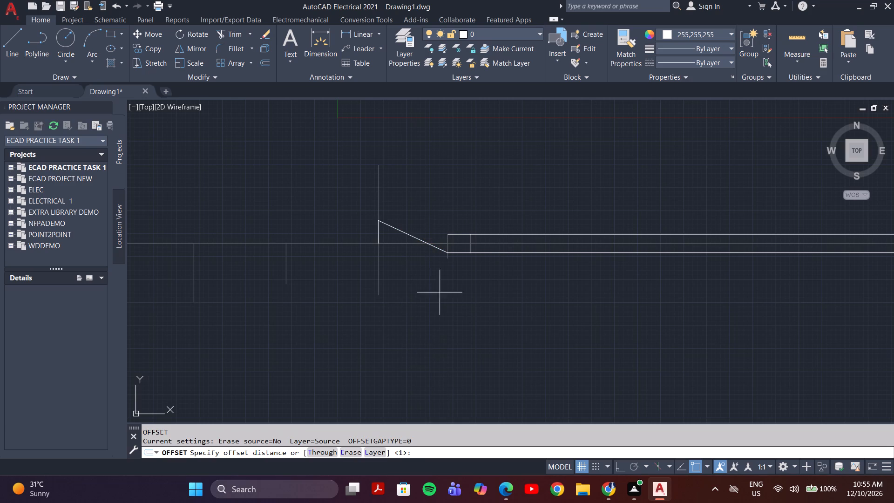
pyautogui.press('space')
pyautogui.click(415, 230)
pyautogui.press('space')
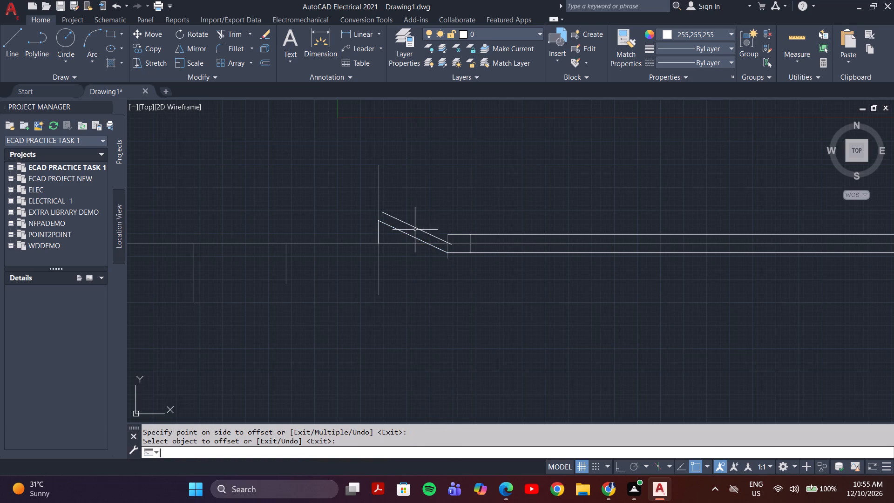
pyautogui.click(415, 226)
pyautogui.press('space')
pyautogui.press('space')
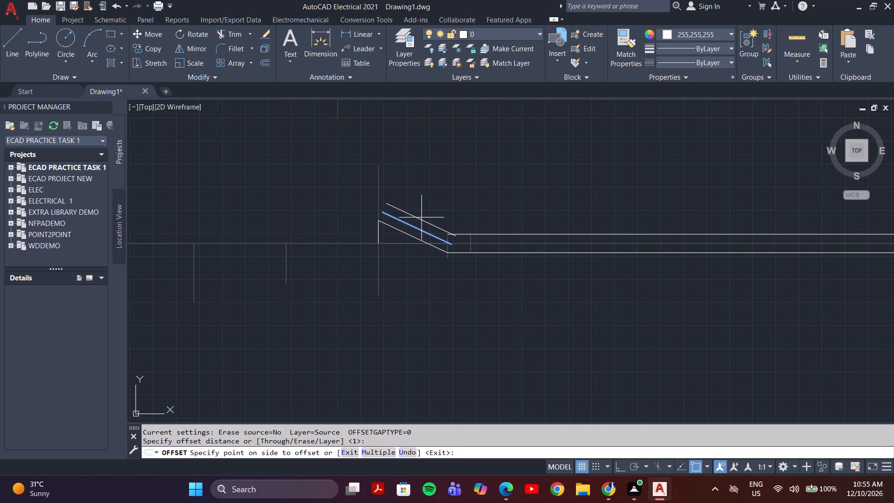
pyautogui.click(421, 218)
pyautogui.scroll(2, 433, 221)
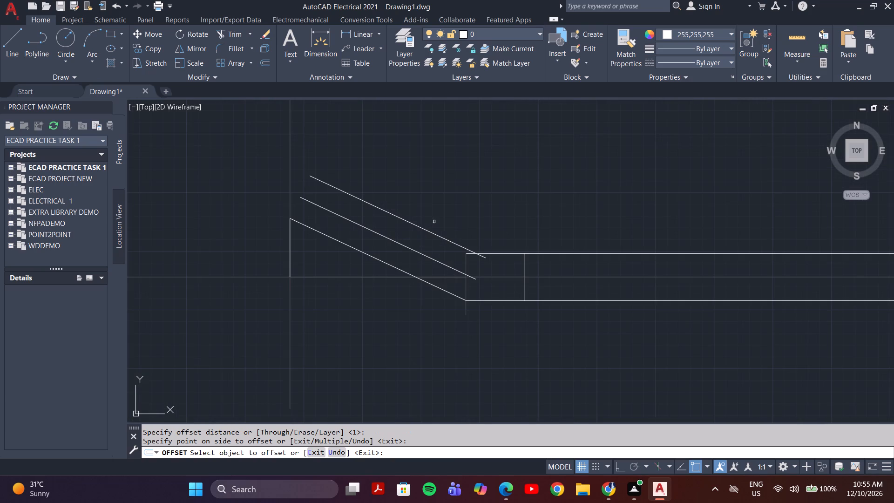
pyautogui.scroll(-1, 434, 222)
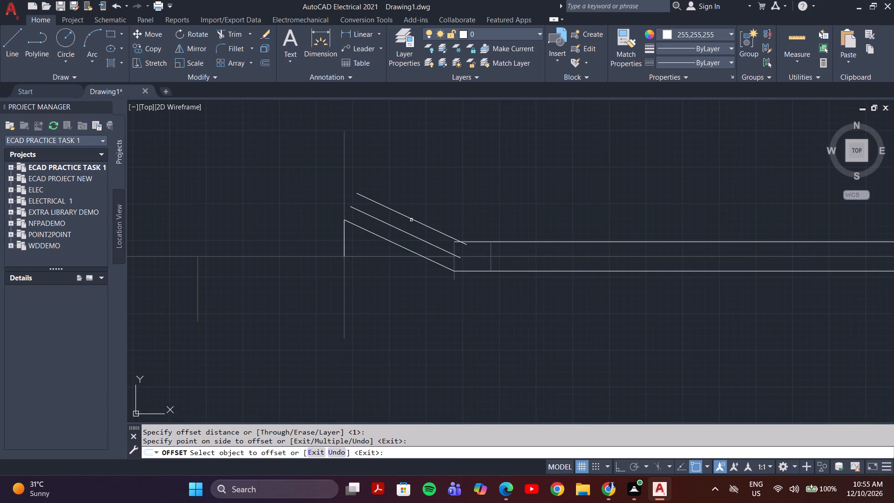
pyautogui.press('Escape')
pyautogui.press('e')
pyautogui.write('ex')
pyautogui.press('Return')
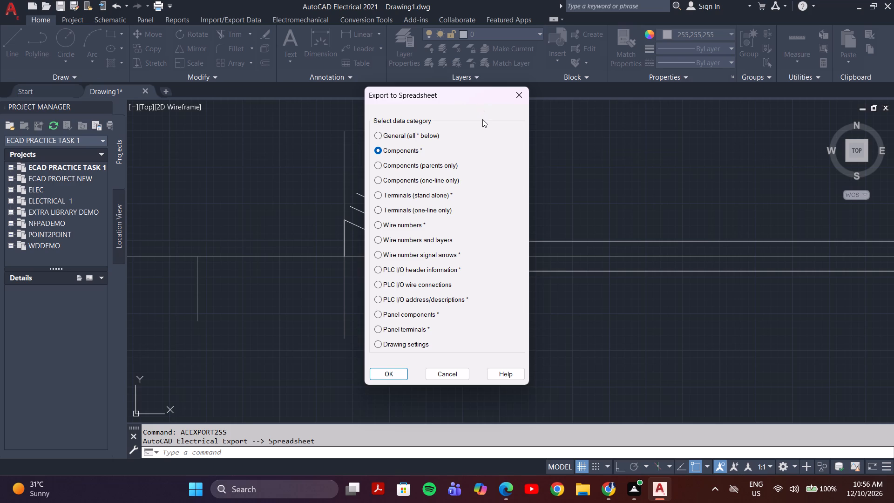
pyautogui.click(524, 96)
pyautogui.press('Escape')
# Extend the upper-left ends of the two offset sloped lines to the tall vertical grey guide.
pyautogui.press('e')
pyautogui.press('x')
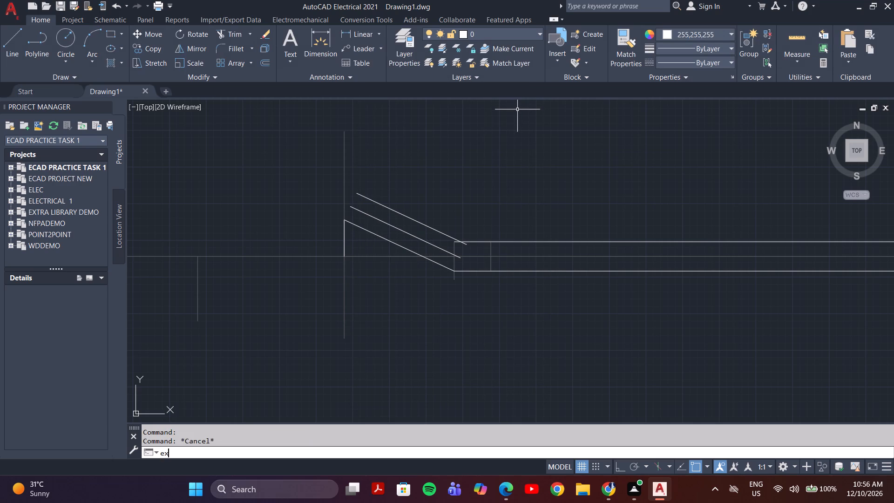
pyautogui.press('Return')
pyautogui.click(371, 218)
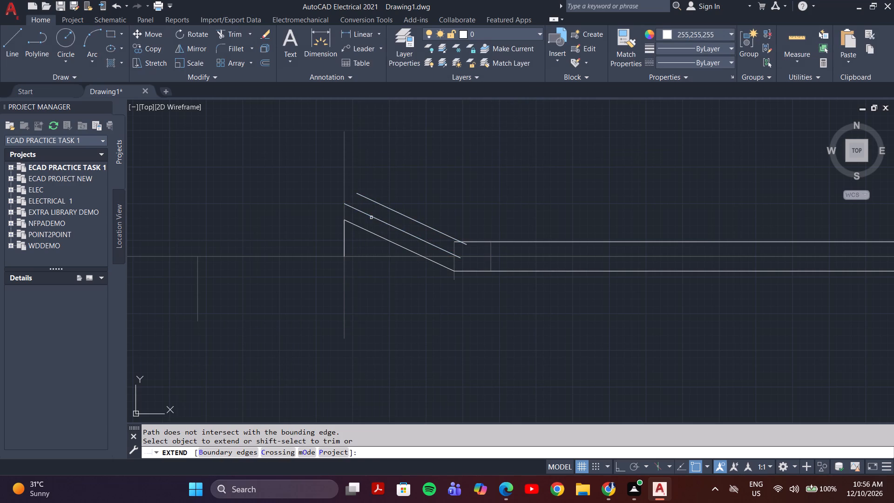
pyautogui.click(375, 201)
pyautogui.press('Escape')
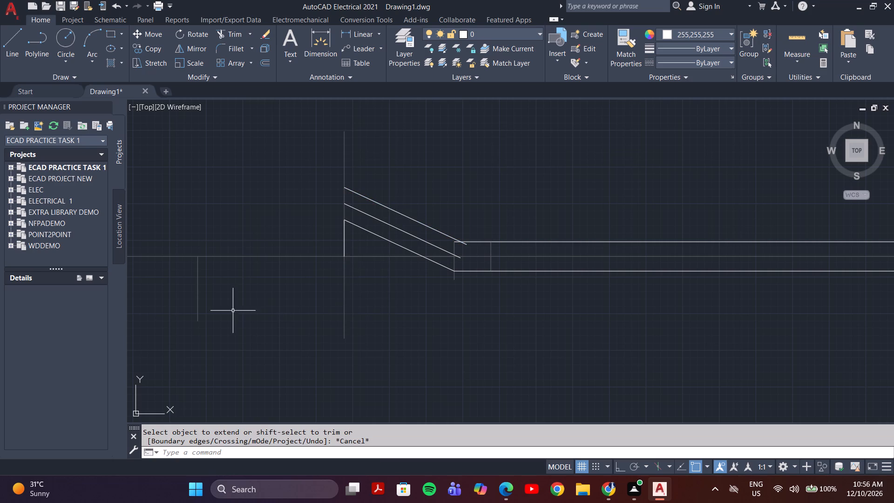
# Draw a 2.4 mm vertical white line downward along the short grey guide, starting at the grey centre line.
pyautogui.press('l')
pyautogui.press('Return')
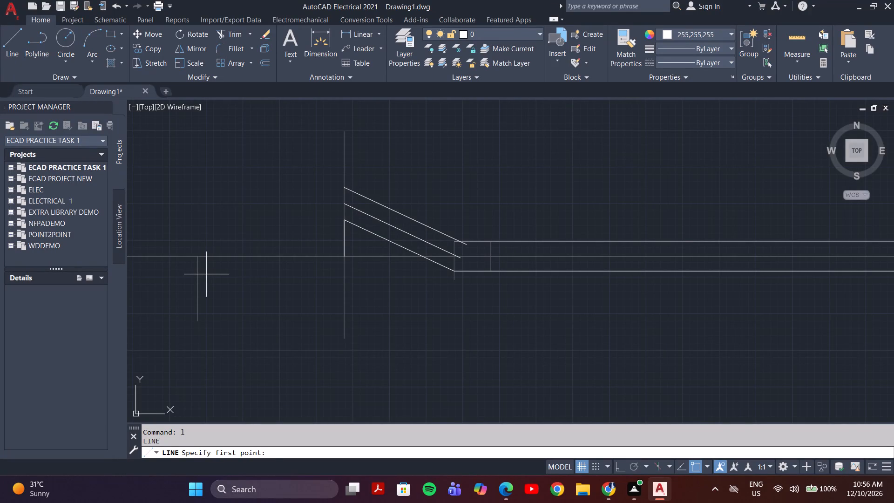
pyautogui.press('l')
pyautogui.press('Return')
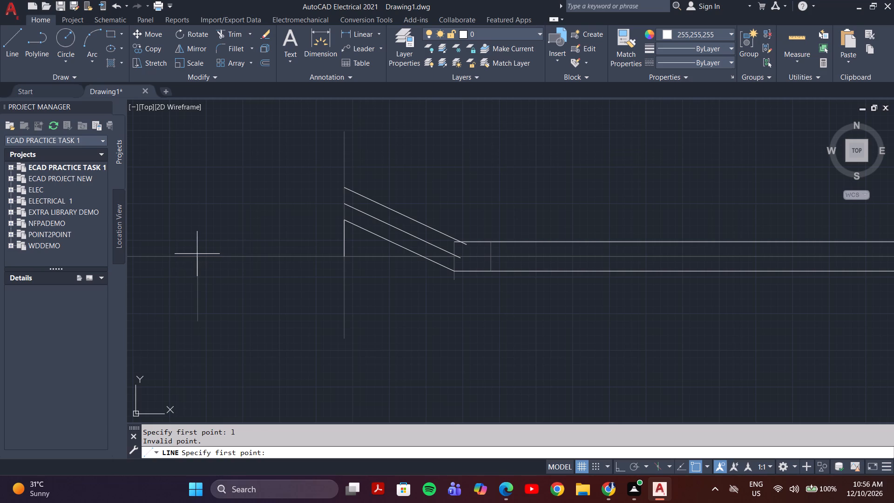
pyautogui.click(196, 257)
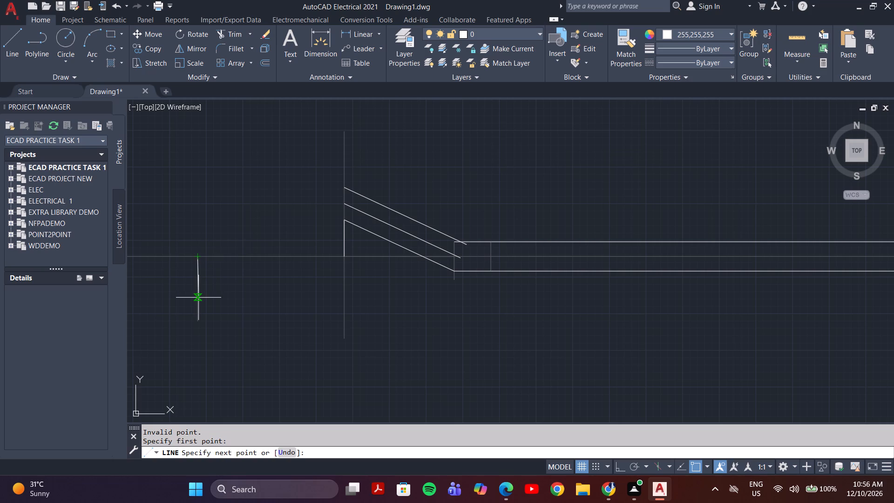
pyautogui.press('F8')
pyautogui.write('2.4')
pyautogui.press('Return')
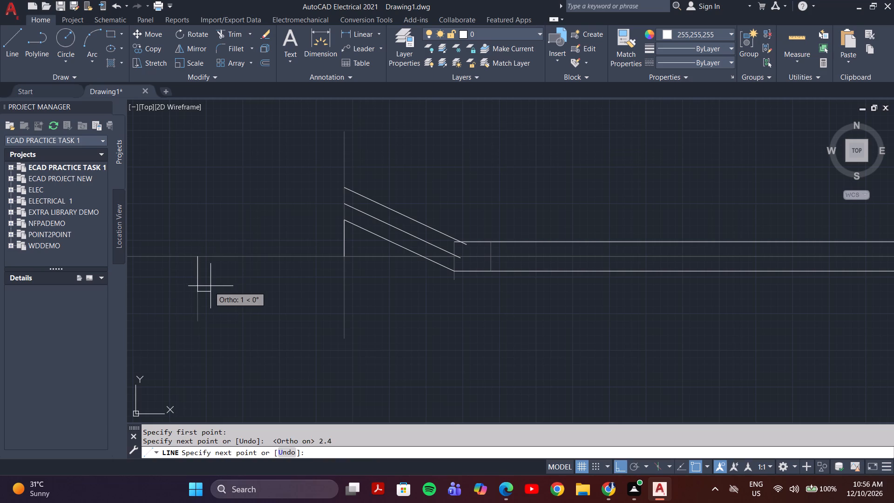
pyautogui.press('Escape')
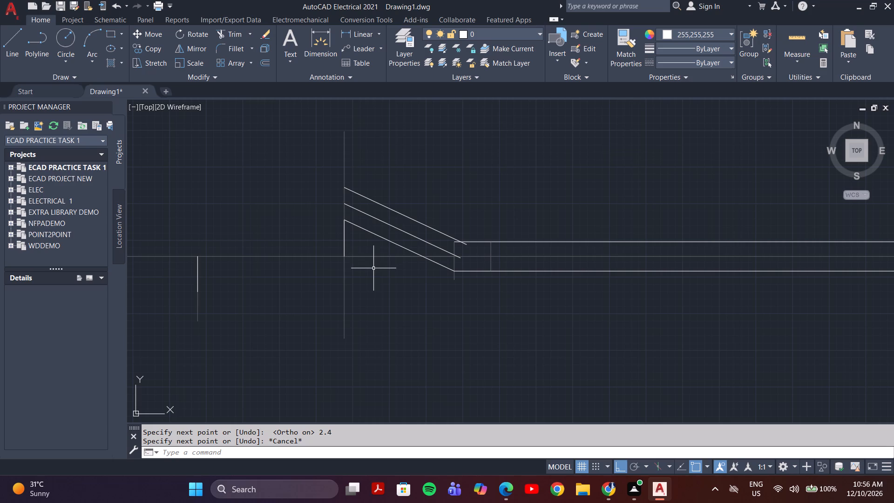
# Draw a sloped white line from the upper end of the topmost sloped line to the bottom of the 2.4 mm line.
pyautogui.press('l')
pyautogui.press('Return')
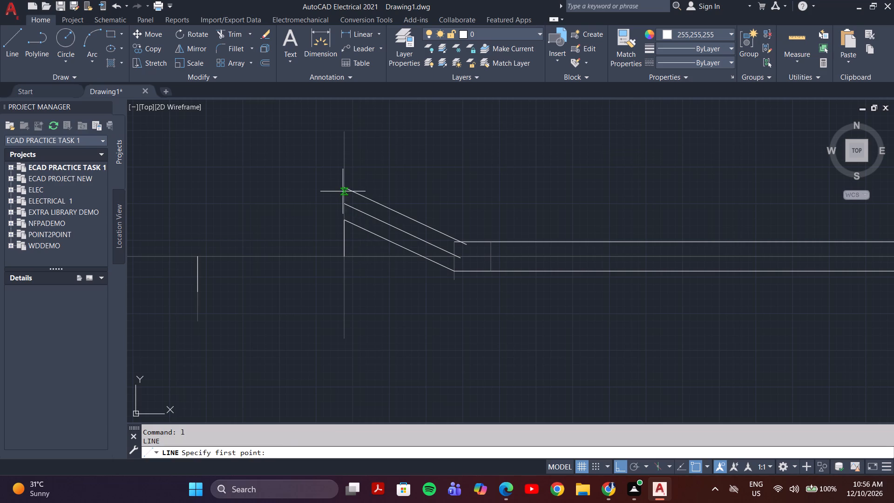
pyautogui.click(345, 188)
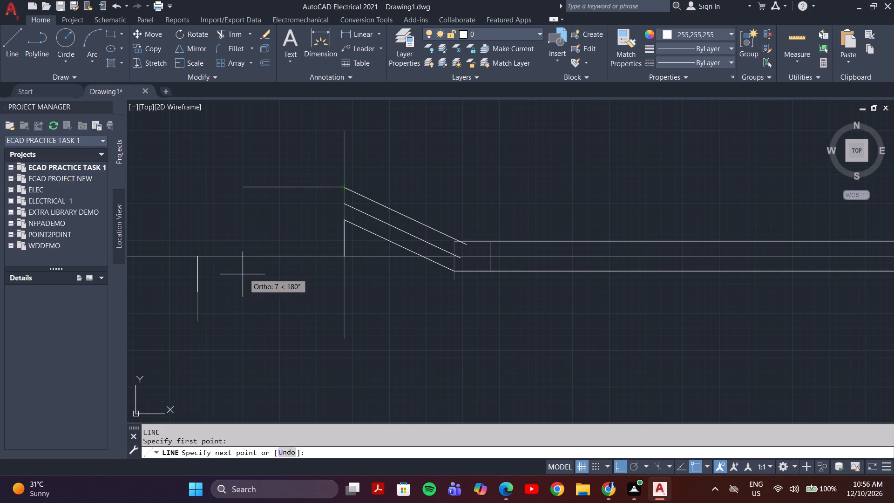
pyautogui.press('F8')
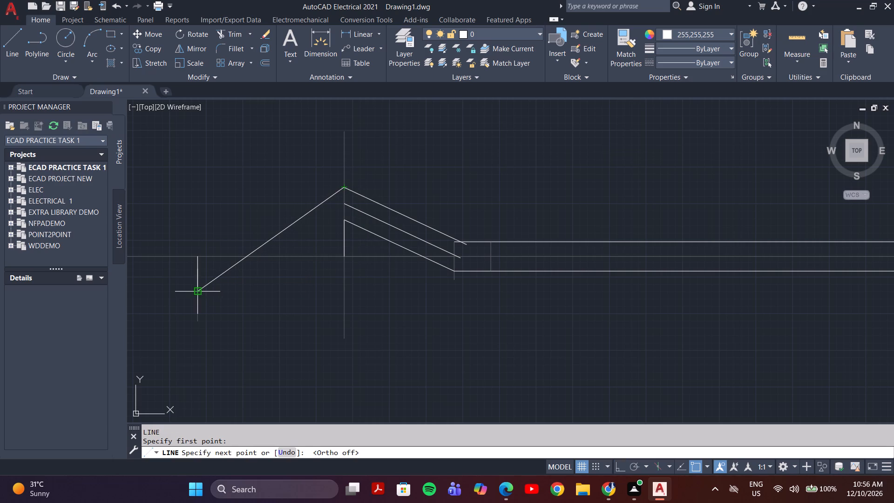
pyautogui.click(194, 293)
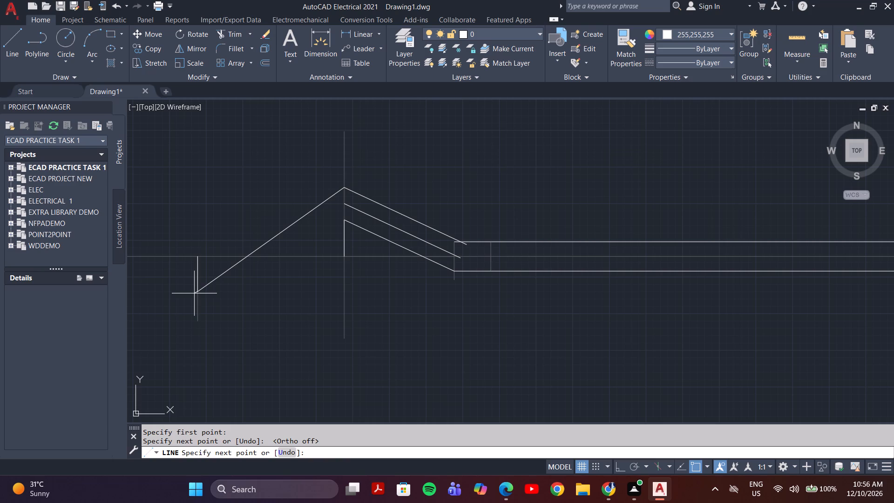
pyautogui.press('Escape')
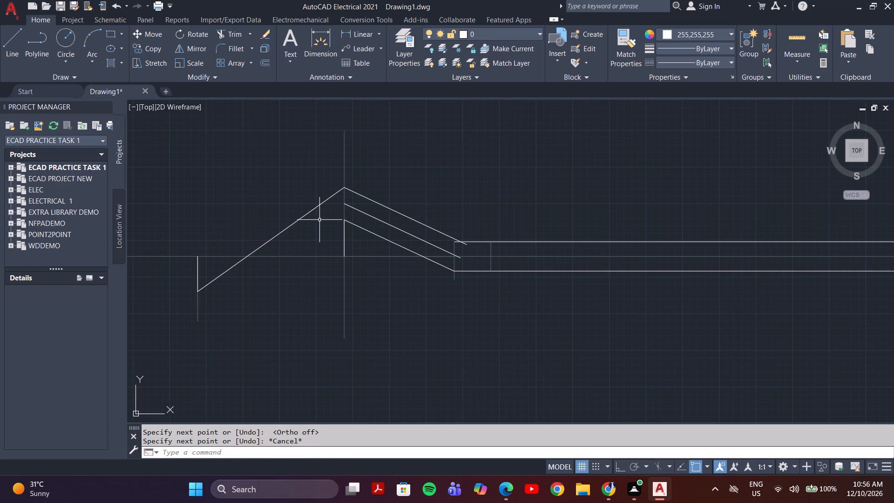
pyautogui.press('l')
pyautogui.press('Escape')
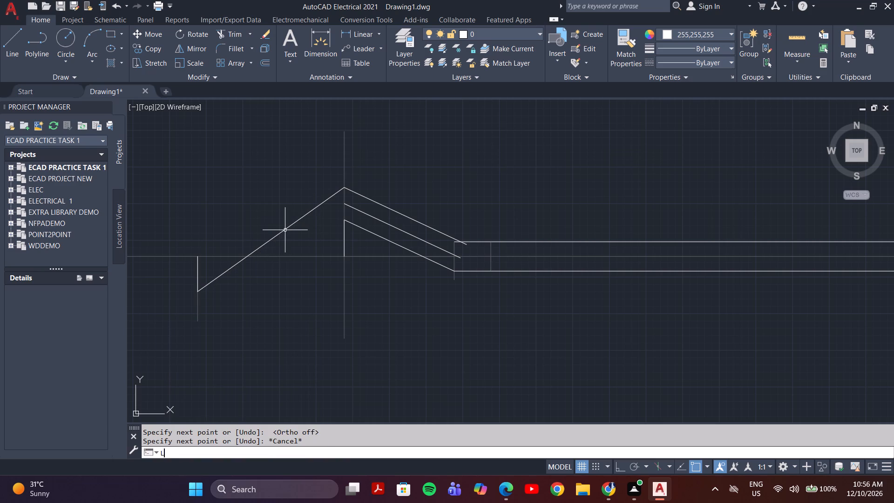
# Offset the new sloped line 1 mm downward, and offset that copy another 1 mm downward to make three parallel lines.
pyautogui.click(284, 229)
pyautogui.press('o')
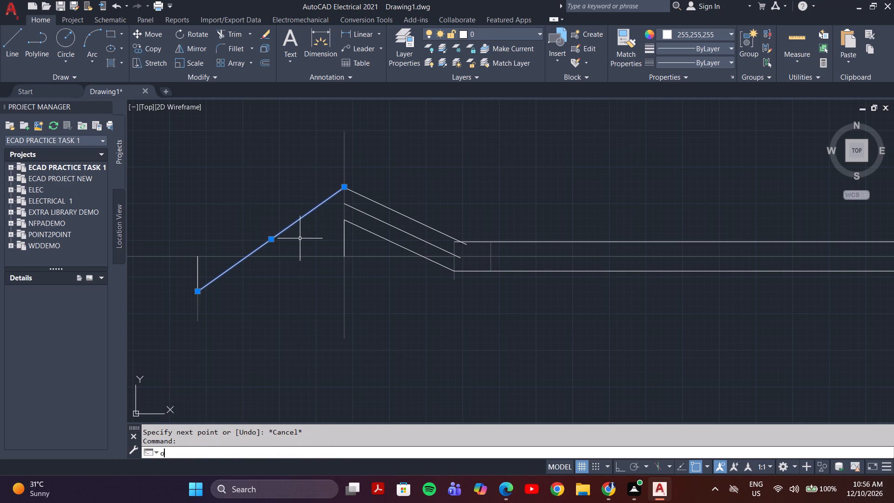
pyautogui.press('Return')
pyautogui.press('Return')
pyautogui.click(290, 239)
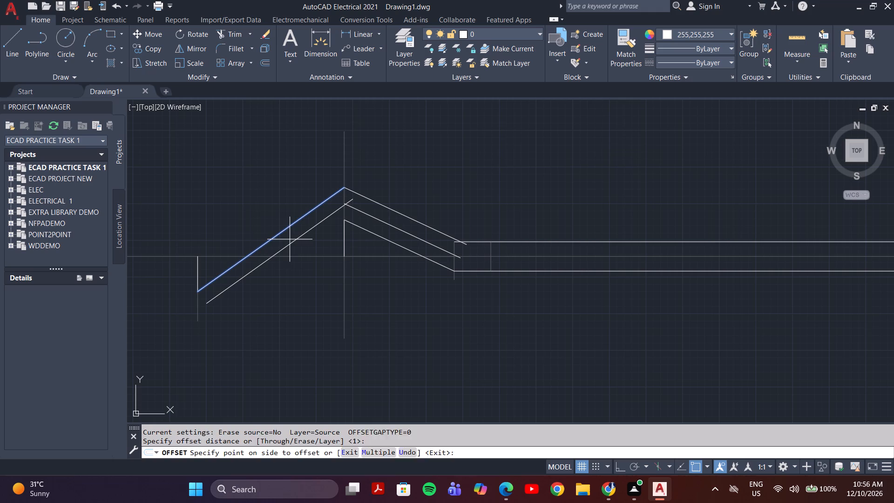
pyautogui.click(297, 242)
pyautogui.click(308, 254)
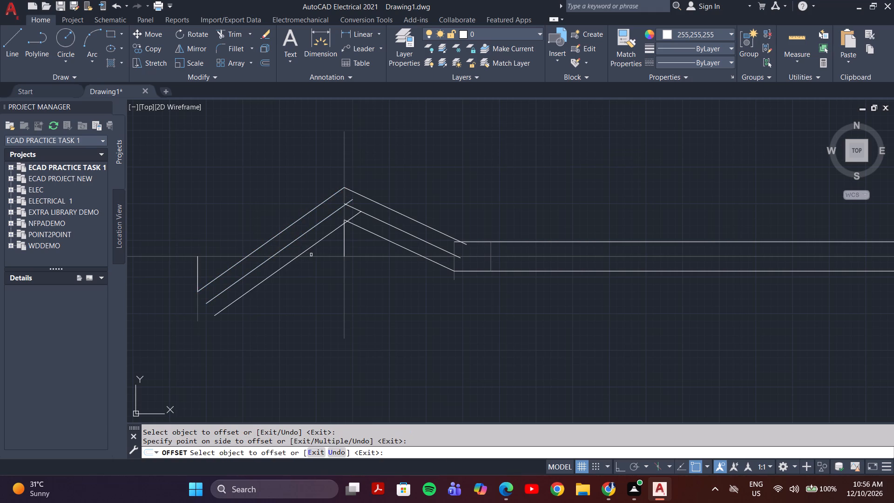
pyautogui.press('Escape')
# Trim the overshooting ends of the middle and lower sloped lines where the two sloped runs cross at the peak.
pyautogui.write('tr')
pyautogui.press('Return')
pyautogui.scroll(3, 352, 201)
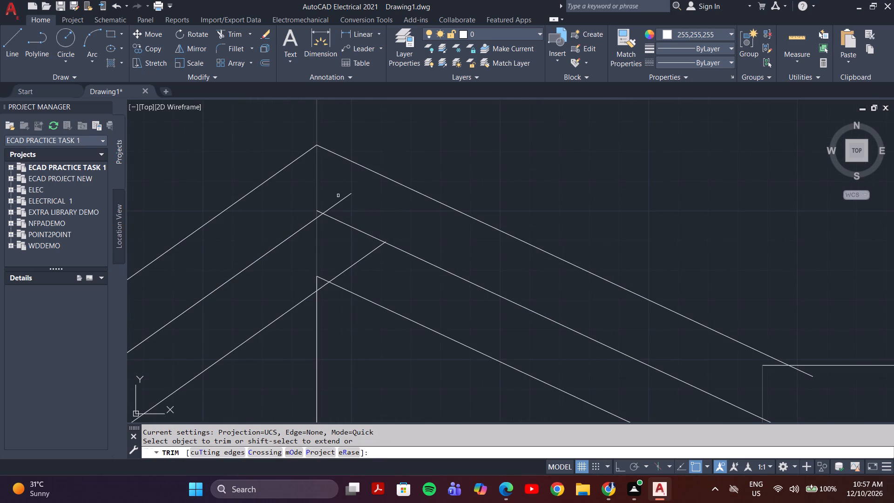
pyautogui.click(346, 199)
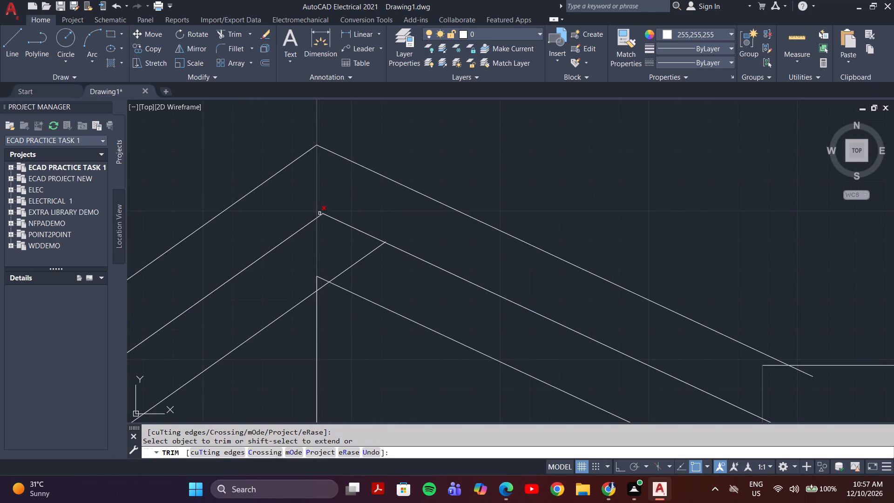
pyautogui.click(319, 213)
pyautogui.hotkey('ctrl', 'z')
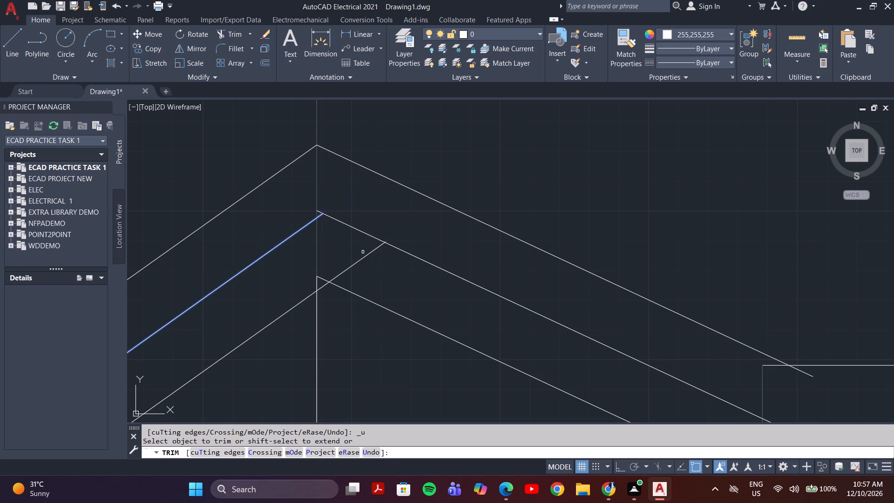
pyautogui.click(319, 211)
pyautogui.click(324, 279)
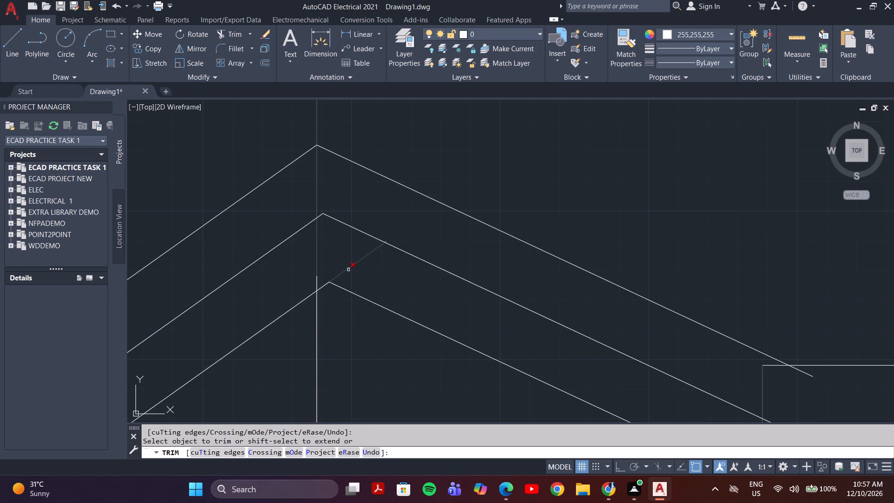
pyautogui.click(349, 270)
# Trim the upper sloped line's overshoot at the bar's upper edge, and cut the middle sloped line back to the grey guide.
pyautogui.scroll(-4, 351, 271)
pyautogui.scroll(2, 332, 296)
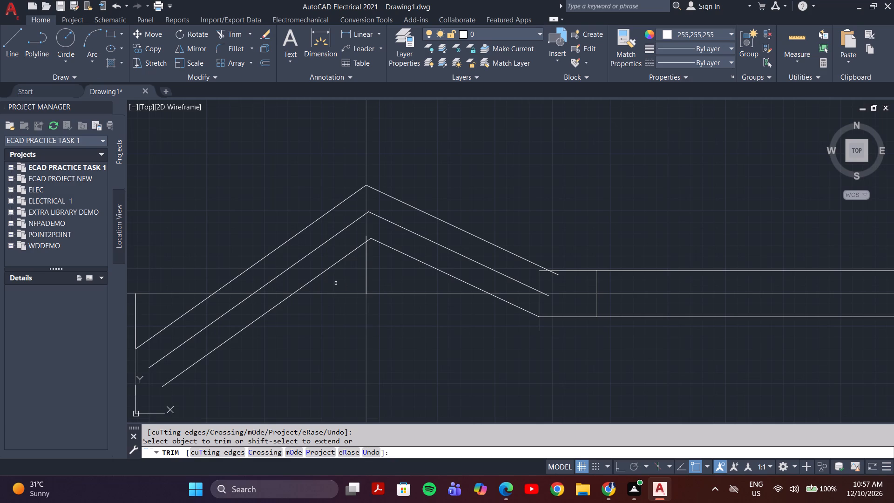
pyautogui.scroll(-2, 345, 279)
pyautogui.moveTo(354, 280); pyautogui.dragTo(352, 259, button='middle')
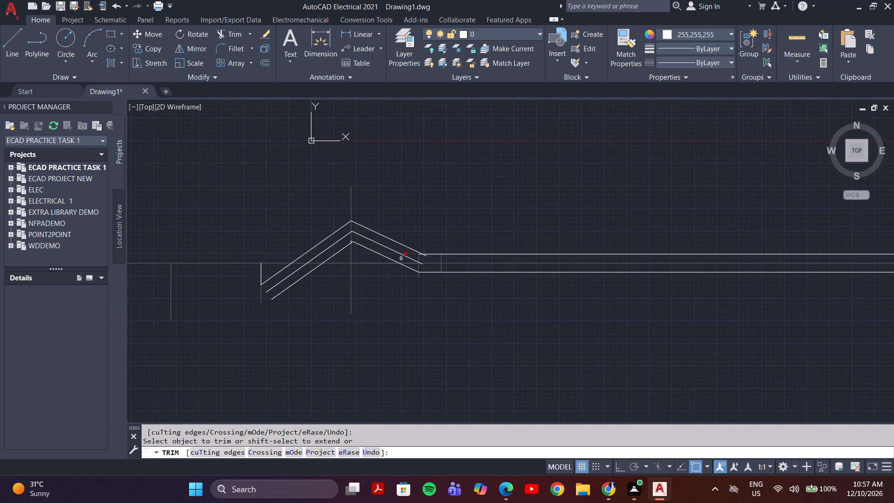
pyautogui.scroll(4, 421, 256)
pyautogui.click(441, 251)
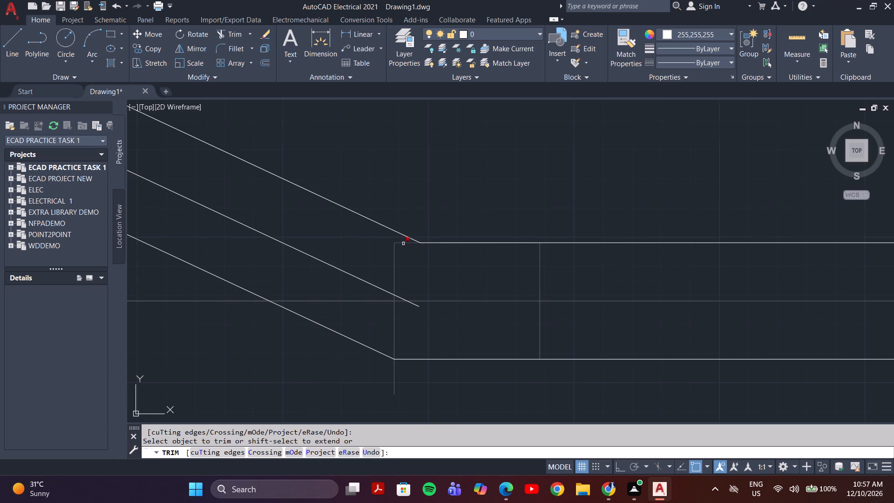
pyautogui.scroll(-3, 403, 244)
pyautogui.scroll(3, 406, 257)
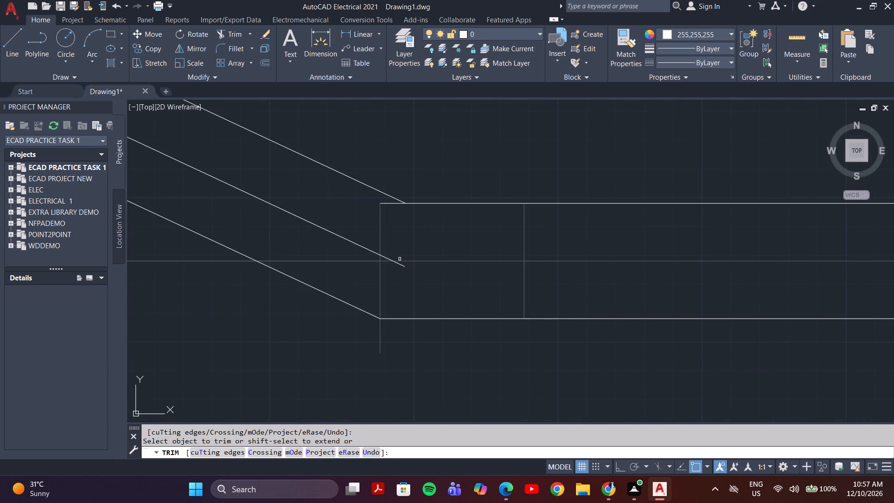
pyautogui.click(386, 257)
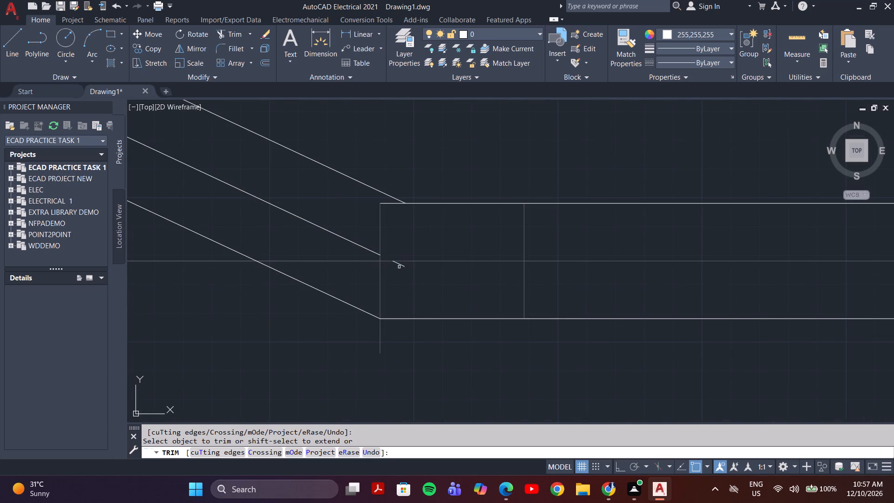
pyautogui.click(399, 267)
pyautogui.click(402, 264)
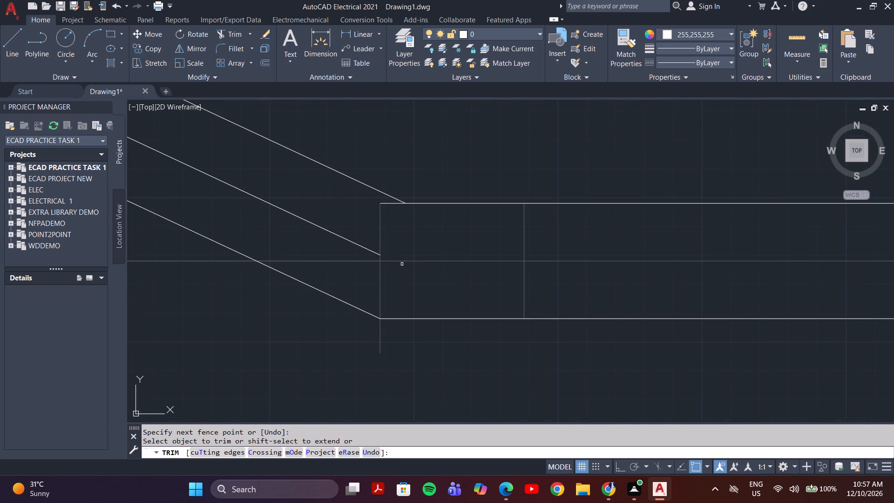
pyautogui.scroll(-3, 402, 264)
pyautogui.moveTo(406, 289); pyautogui.dragTo(460, 299, button='middle')
pyautogui.scroll(3, 446, 268)
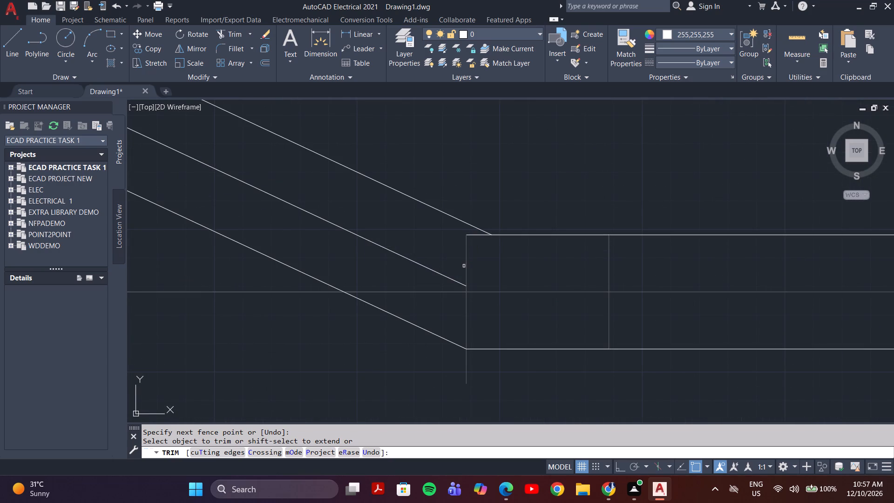
pyautogui.scroll(-2, 463, 266)
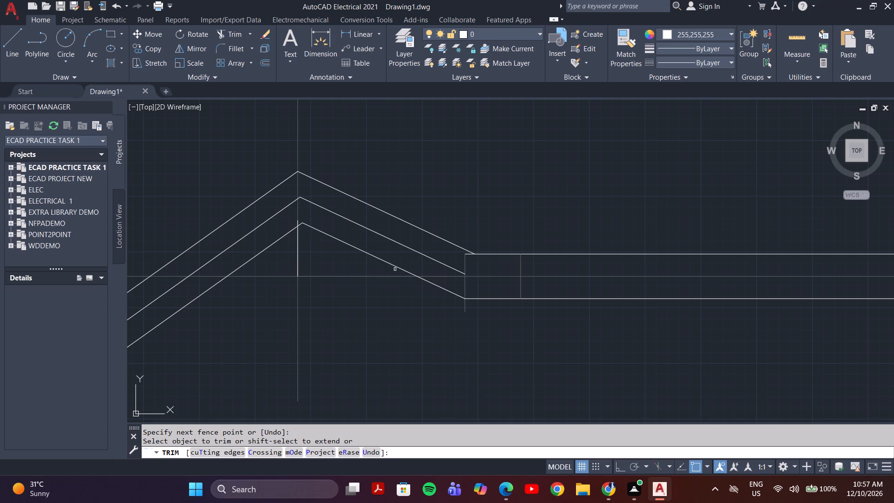
pyautogui.press('Escape')
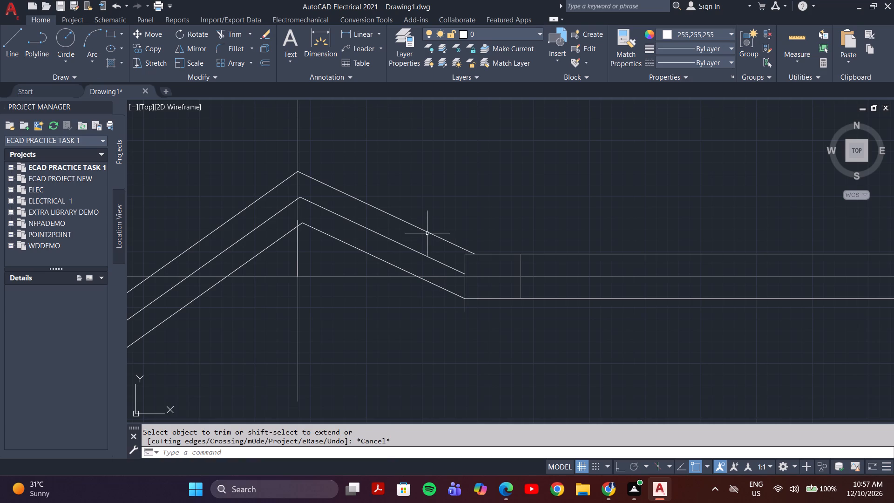
# Move the upper sloped line by its lower end onto the left end of the bar's upper edge.
pyautogui.click(427, 232)
pyautogui.press('m')
pyautogui.press('Return')
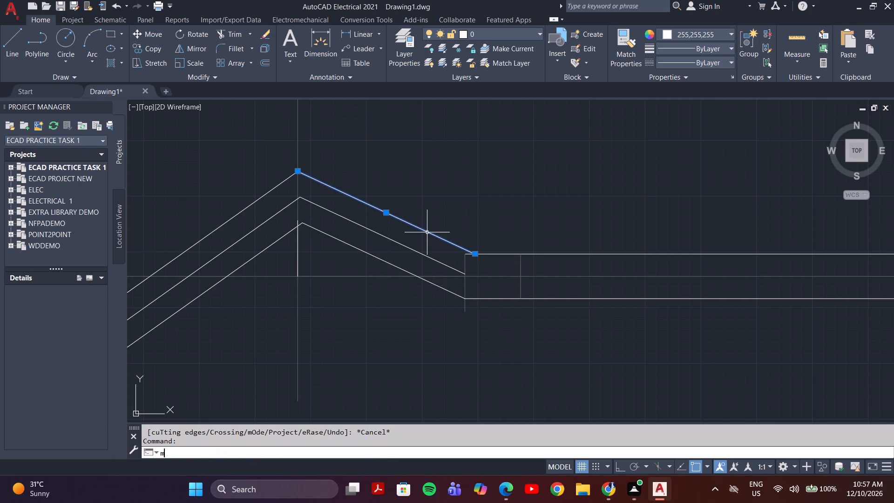
pyautogui.click(476, 255)
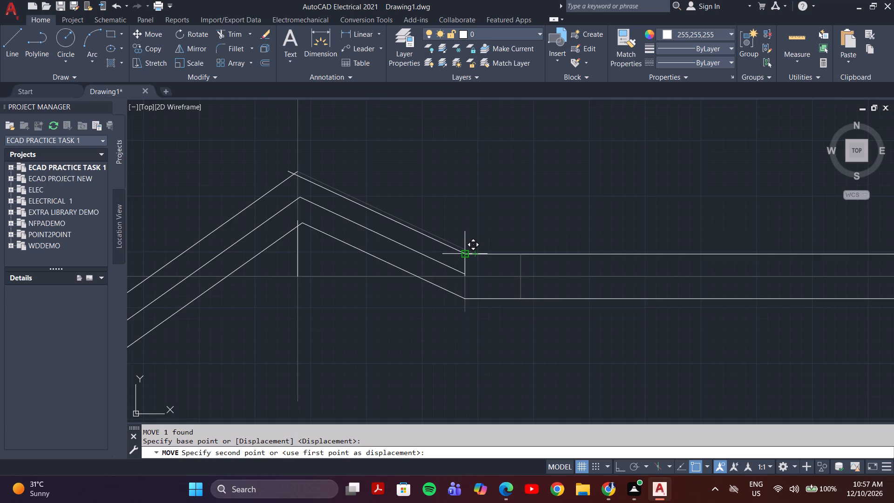
pyautogui.scroll(3, 465, 254)
pyautogui.click(459, 251)
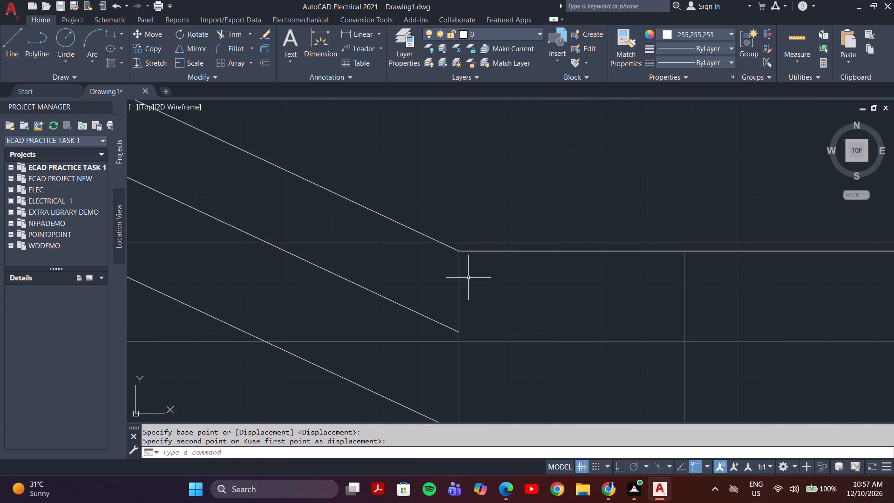
# Move the middle sloped line by its lower end onto the intersection of the grey centre line and the guide at the bar's left end.
pyautogui.scroll(-1, 464, 286)
pyautogui.click(457, 312)
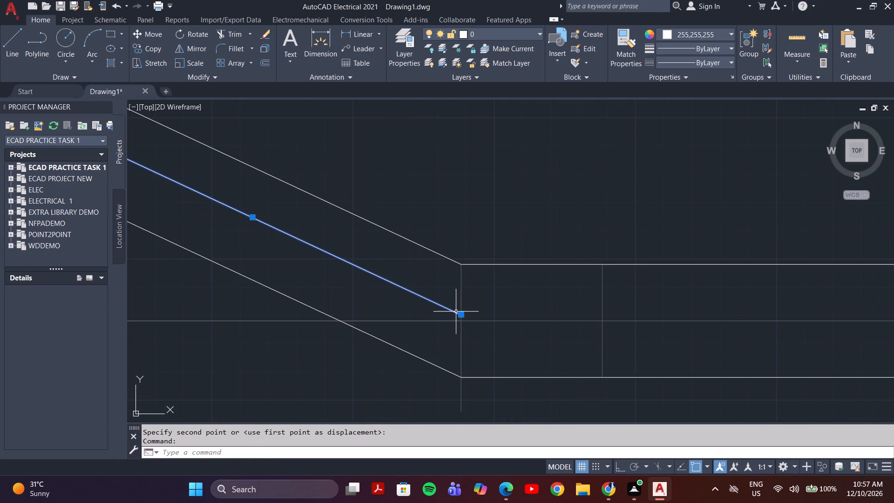
pyautogui.press('m')
pyautogui.press('Return')
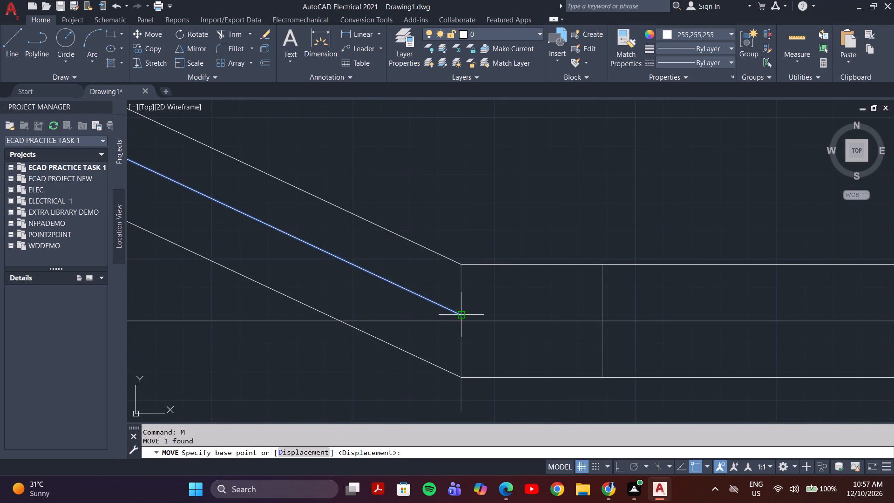
pyautogui.click(461, 314)
pyautogui.click(462, 322)
pyautogui.scroll(-3, 419, 307)
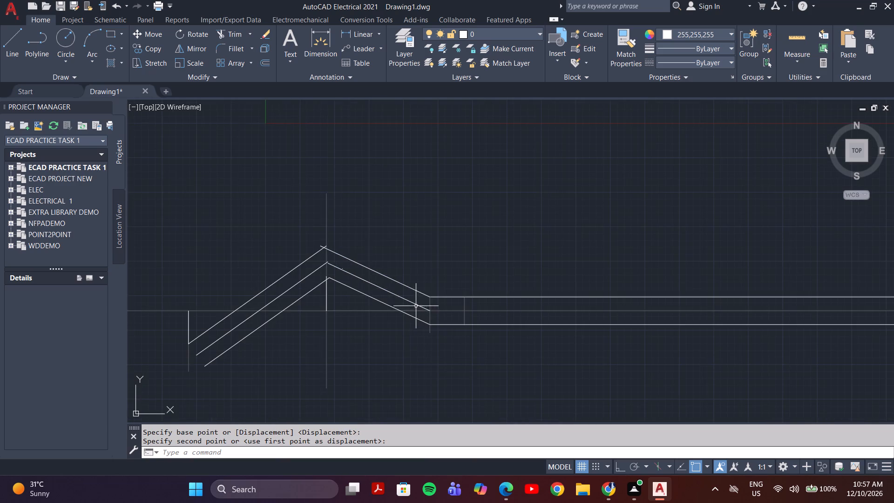
pyautogui.scroll(2, 366, 272)
pyautogui.scroll(2, 329, 264)
pyautogui.scroll(-1, 327, 262)
pyautogui.moveTo(327, 258); pyautogui.dragTo(456, 256, button='middle')
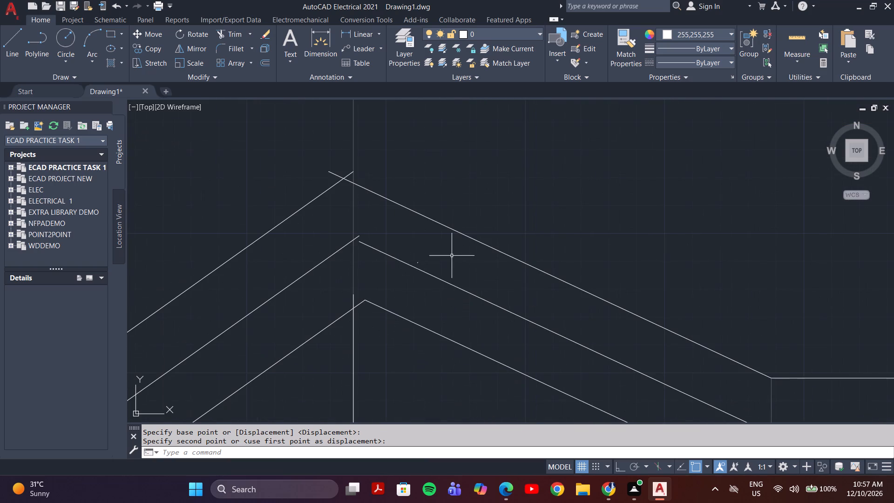
# Extend the middle sloped line of the right-hand run up to the left-hand run's middle line at the peak.
pyautogui.click(410, 265)
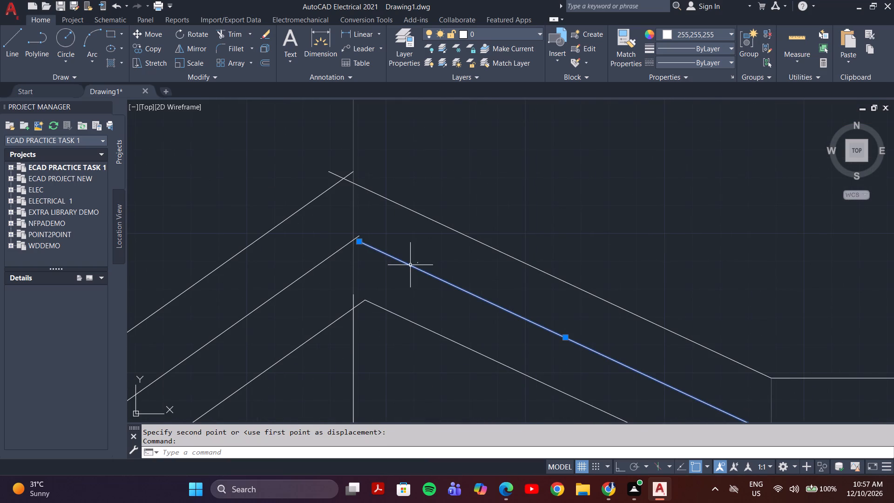
pyautogui.press('Escape')
pyautogui.press('e')
pyautogui.press('x')
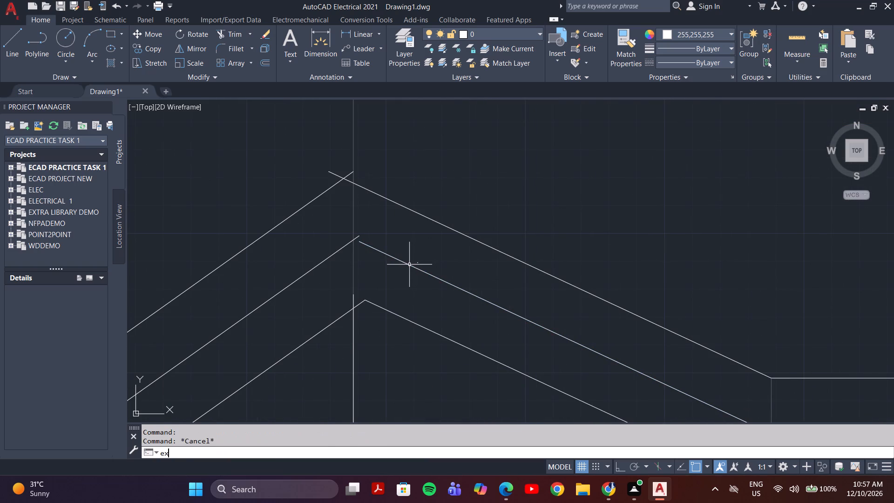
pyautogui.press('Return')
pyautogui.click(376, 249)
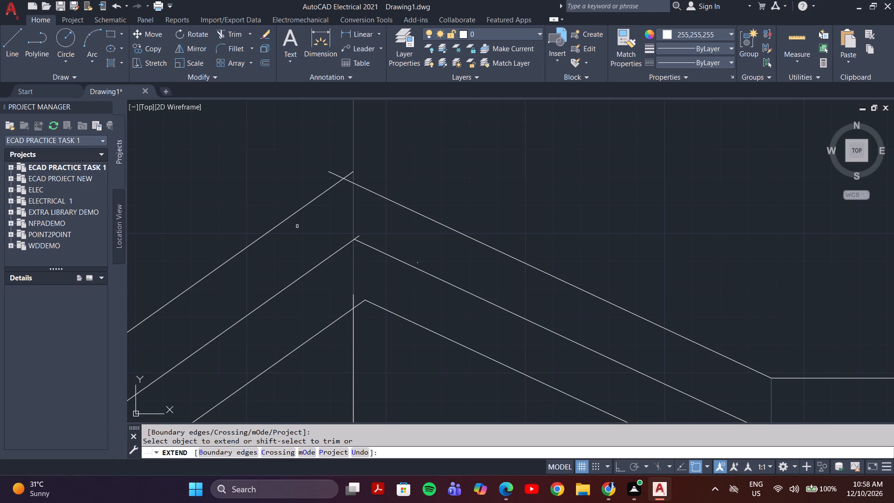
pyautogui.press('Escape')
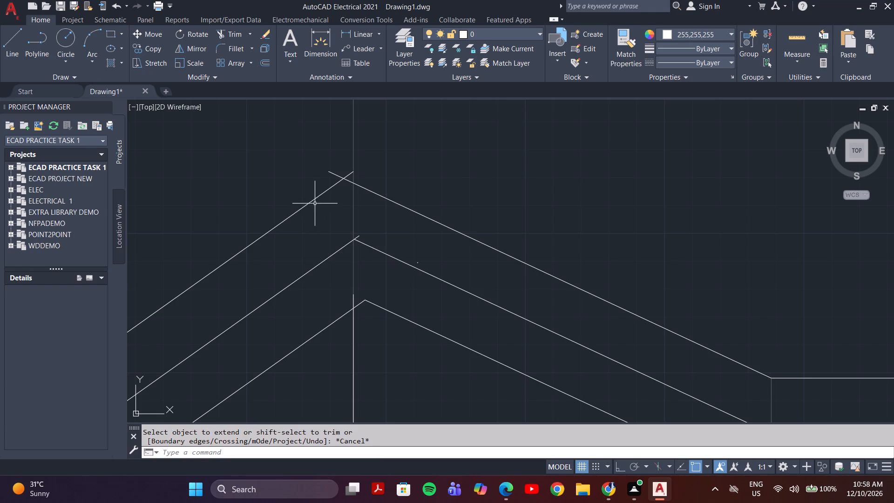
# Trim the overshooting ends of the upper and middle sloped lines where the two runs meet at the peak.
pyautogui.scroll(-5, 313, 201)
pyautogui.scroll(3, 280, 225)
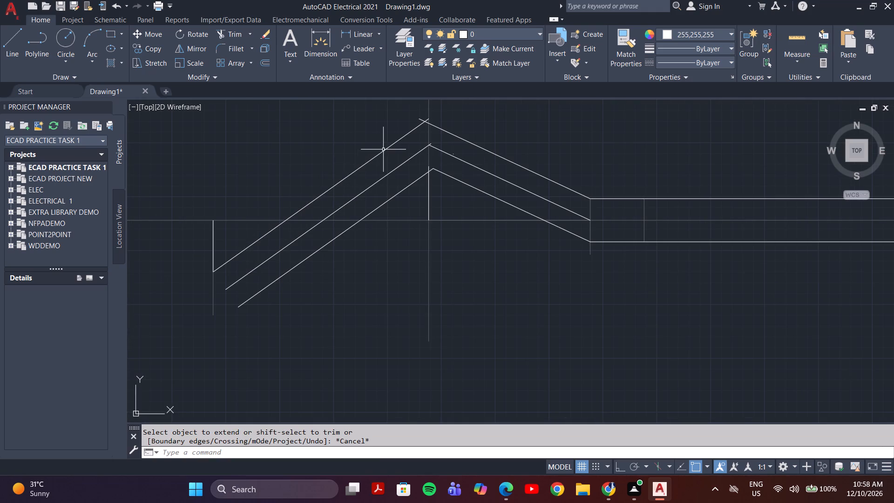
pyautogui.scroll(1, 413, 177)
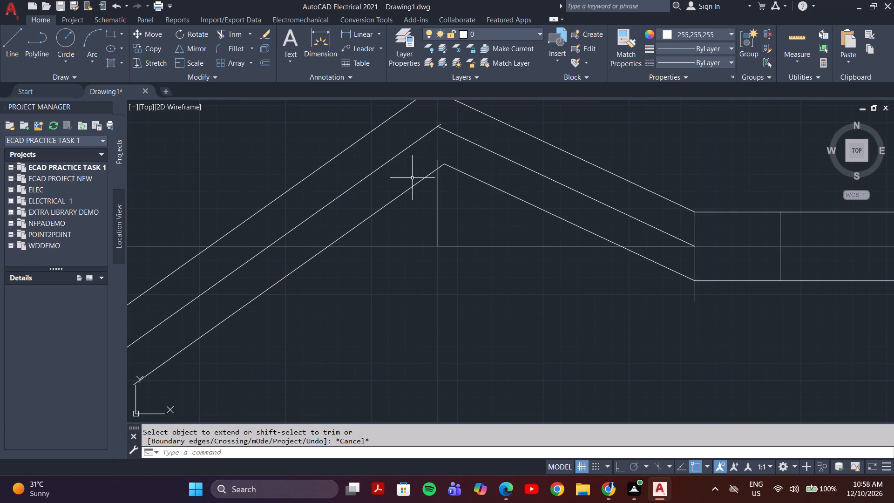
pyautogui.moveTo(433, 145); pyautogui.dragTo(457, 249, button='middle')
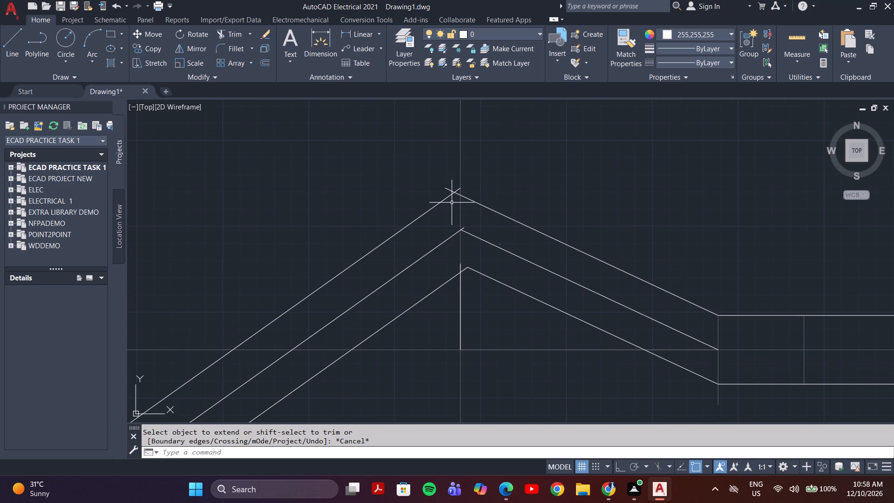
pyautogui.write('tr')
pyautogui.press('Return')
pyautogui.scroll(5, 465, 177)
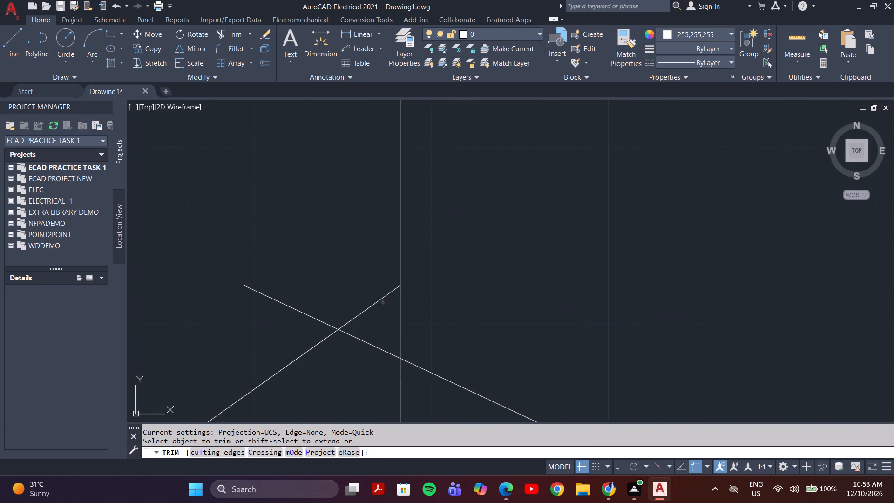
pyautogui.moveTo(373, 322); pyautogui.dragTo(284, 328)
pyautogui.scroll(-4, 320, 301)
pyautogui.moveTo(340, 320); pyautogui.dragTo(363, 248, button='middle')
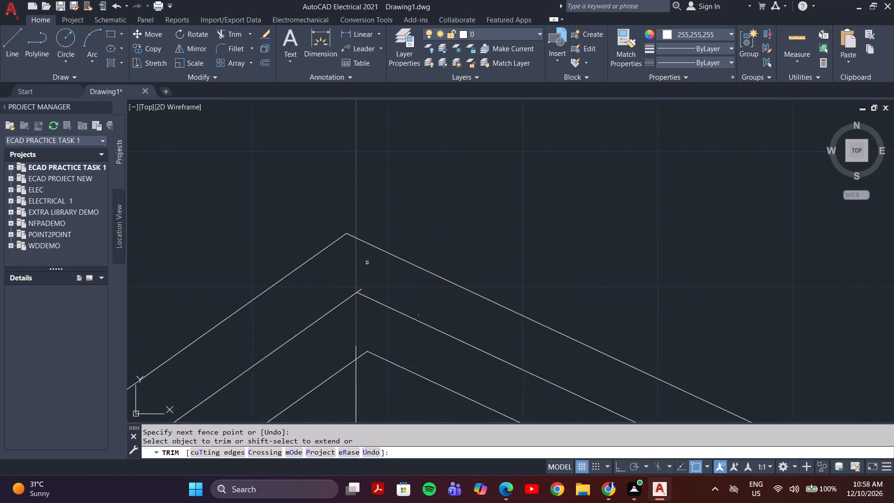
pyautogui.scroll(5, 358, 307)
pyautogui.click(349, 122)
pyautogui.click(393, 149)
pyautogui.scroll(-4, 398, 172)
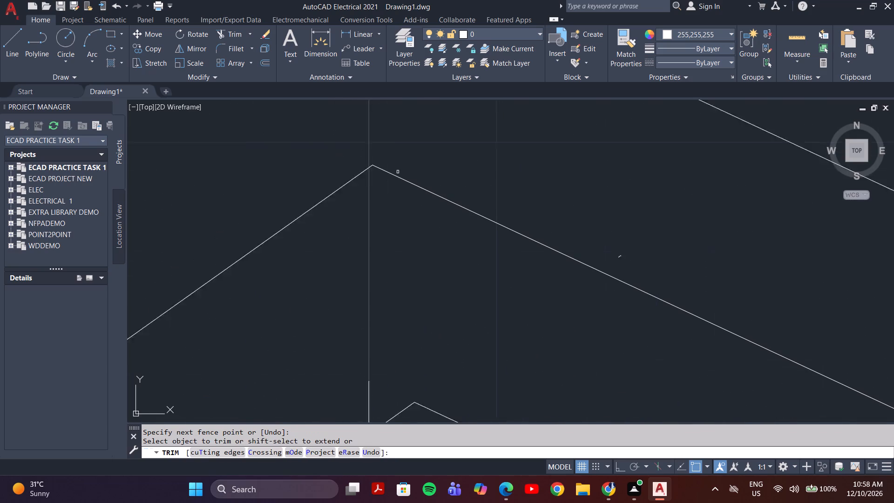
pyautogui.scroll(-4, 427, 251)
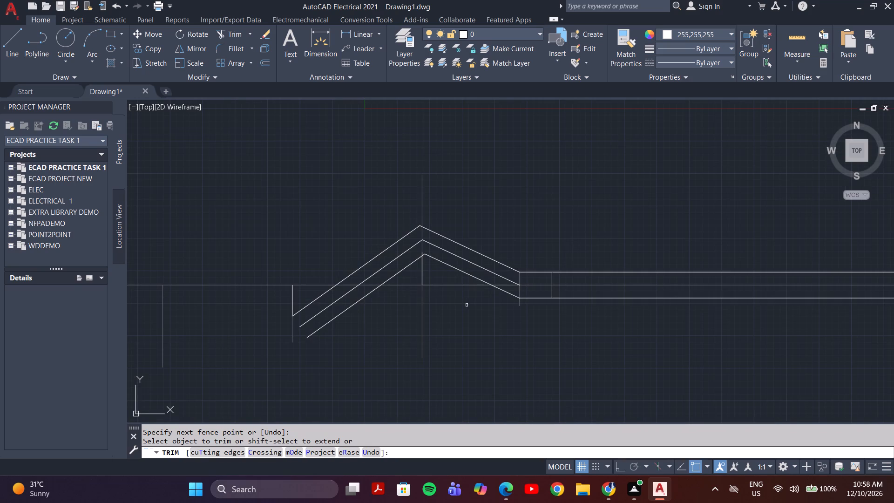
# Remove the tiny stray line fragment between the upper and middle sloped lines, just right of the peak.
pyautogui.scroll(4, 436, 238)
pyautogui.click(431, 280)
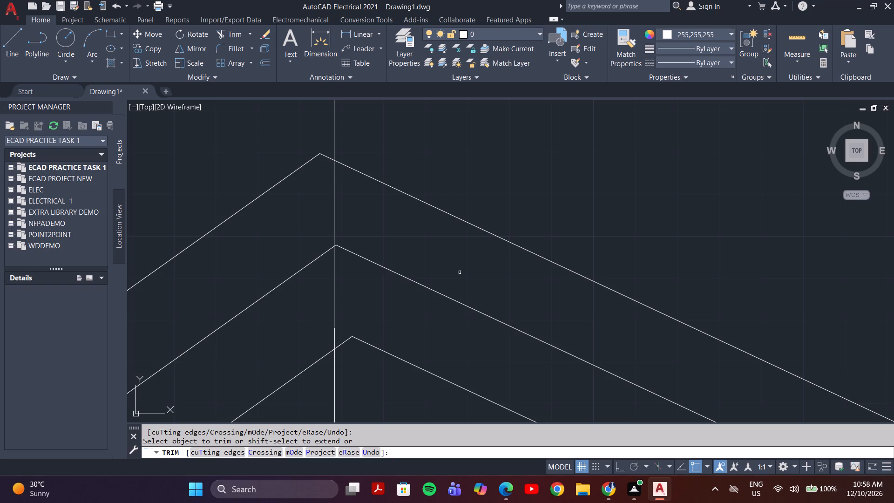
# Trim the white vertical line's tip that projects above the lower sloped line at the peak.
pyautogui.scroll(-3, 460, 272)
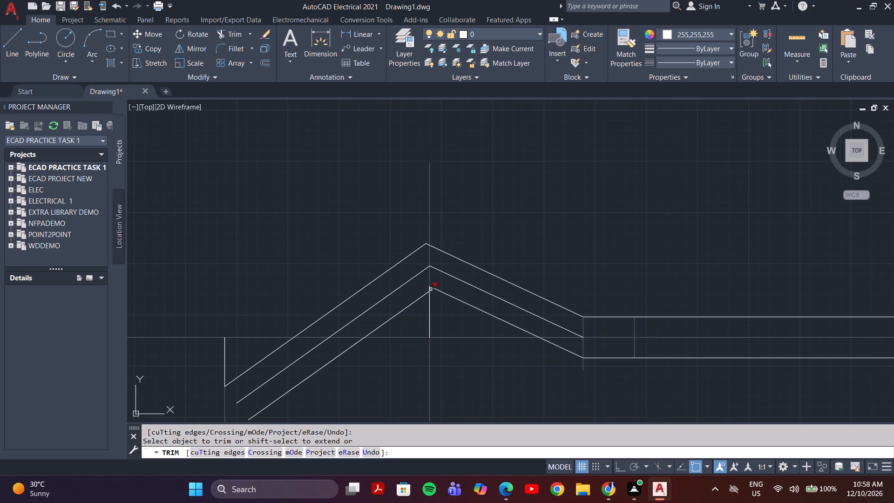
pyautogui.scroll(3, 431, 289)
pyautogui.click(420, 285)
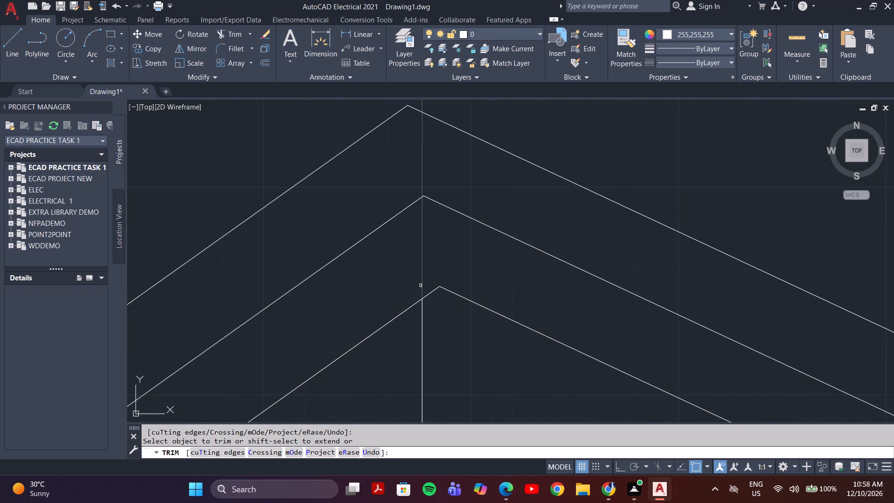
pyautogui.scroll(-4, 448, 301)
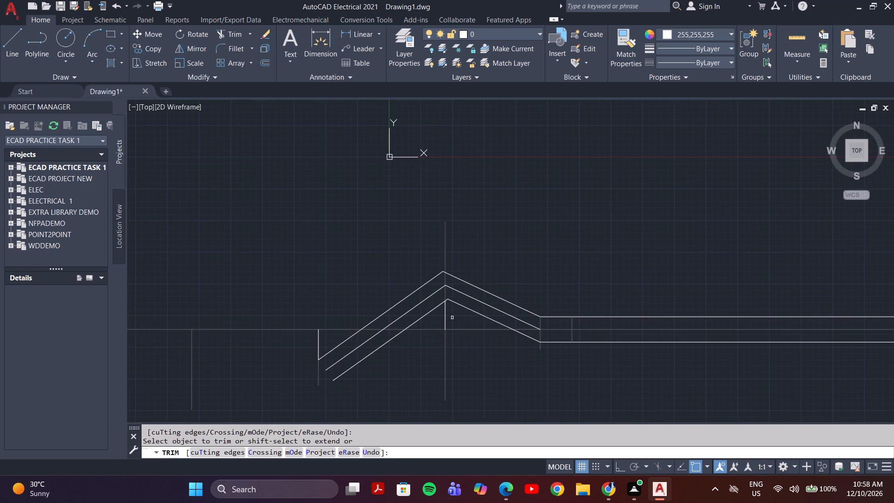
pyautogui.scroll(3, 452, 318)
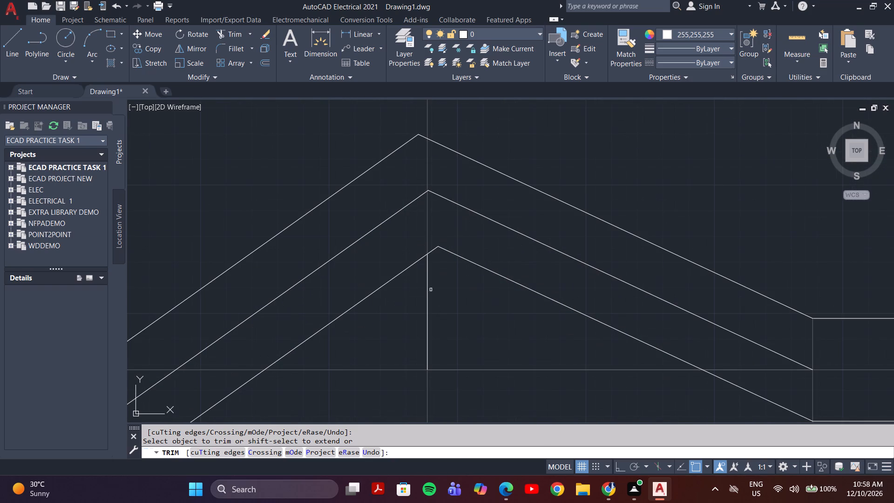
pyautogui.press('Escape')
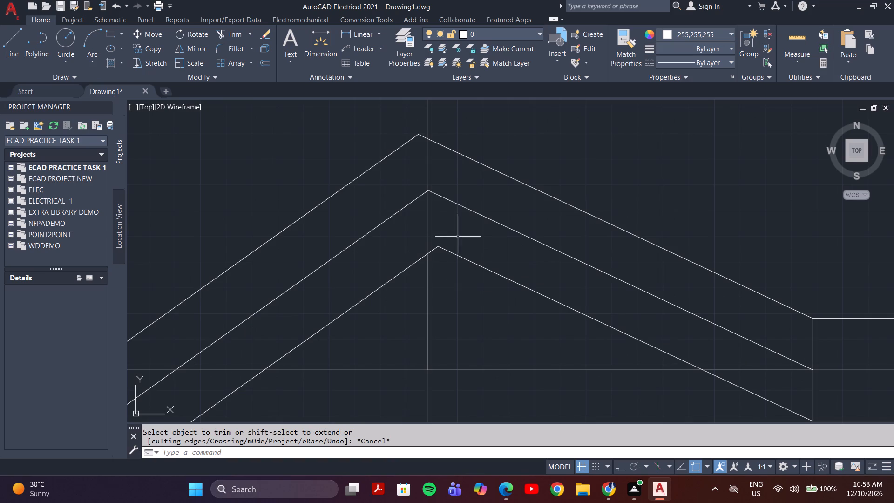
# Erase the upper and lower sloped lines of both runs, keeping only the middle ones.
pyautogui.click(541, 155)
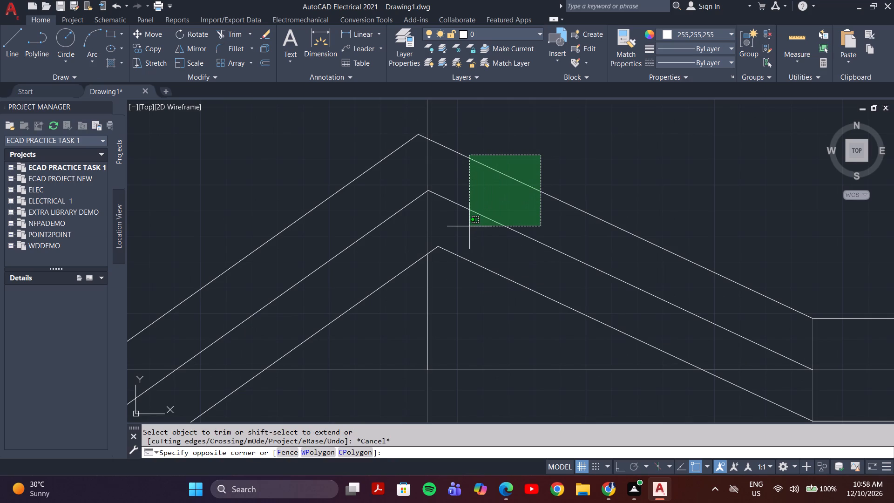
pyautogui.click(485, 196)
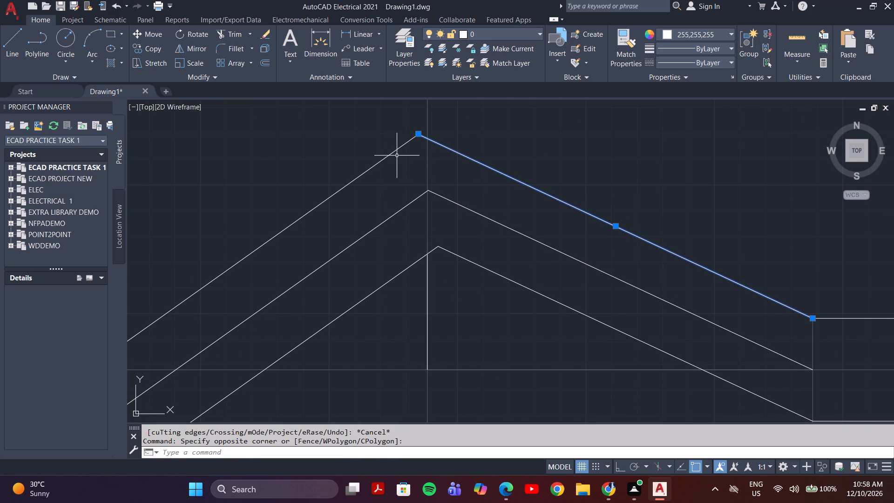
pyautogui.click(392, 154)
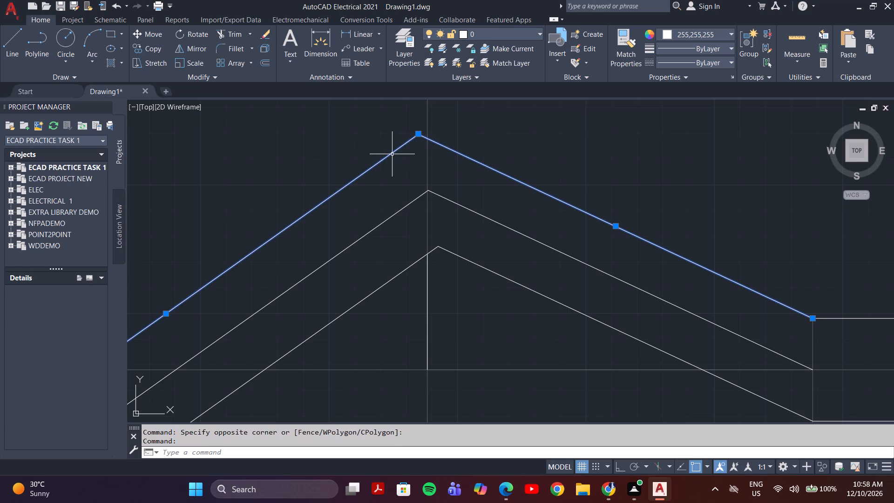
pyautogui.press('Delete')
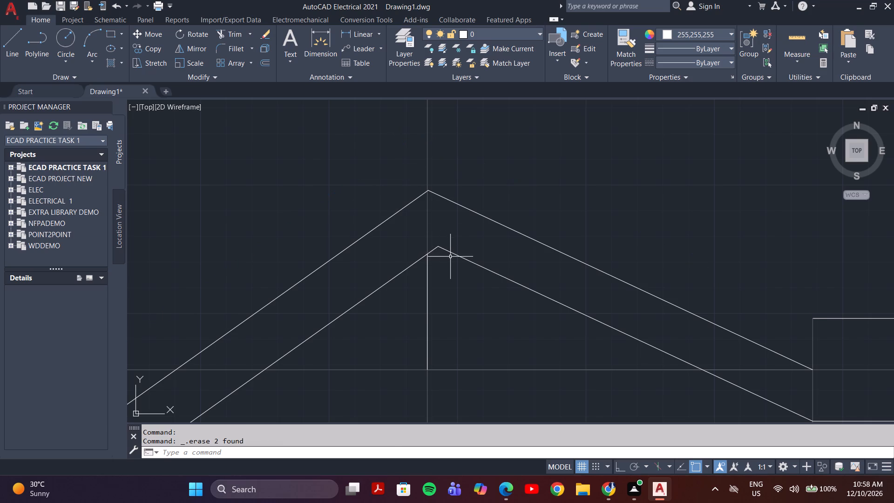
pyautogui.click(433, 251)
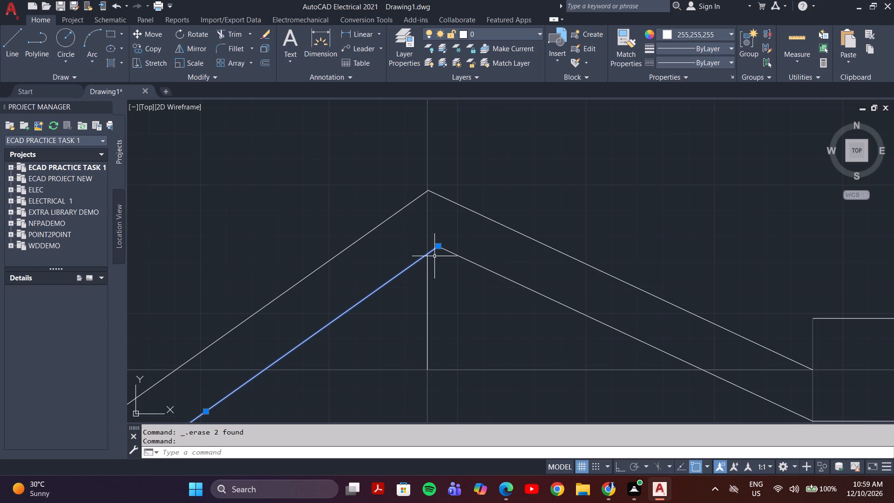
pyautogui.press('Delete')
pyautogui.click(462, 258)
pyautogui.press('Delete')
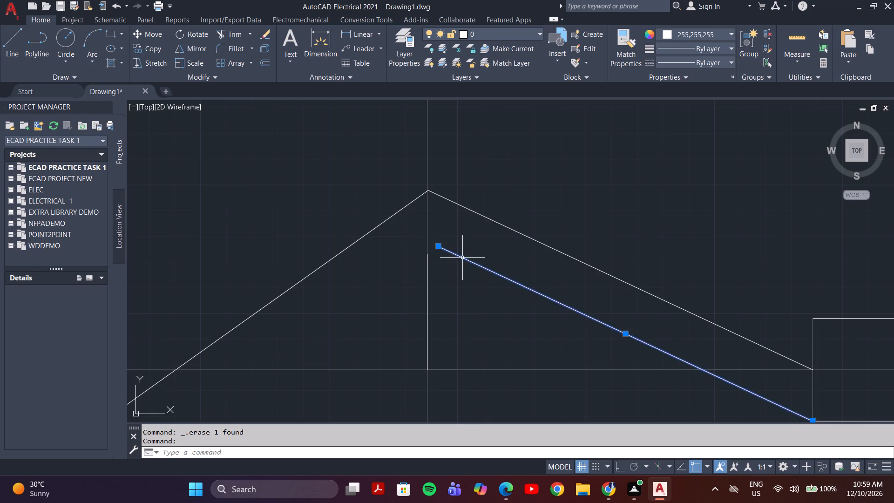
# Draw a line from the left end of the bar's lower edge to the top of the white vertical line at the peak.
pyautogui.scroll(-1, 497, 306)
pyautogui.moveTo(503, 306); pyautogui.dragTo(492, 278, button='middle')
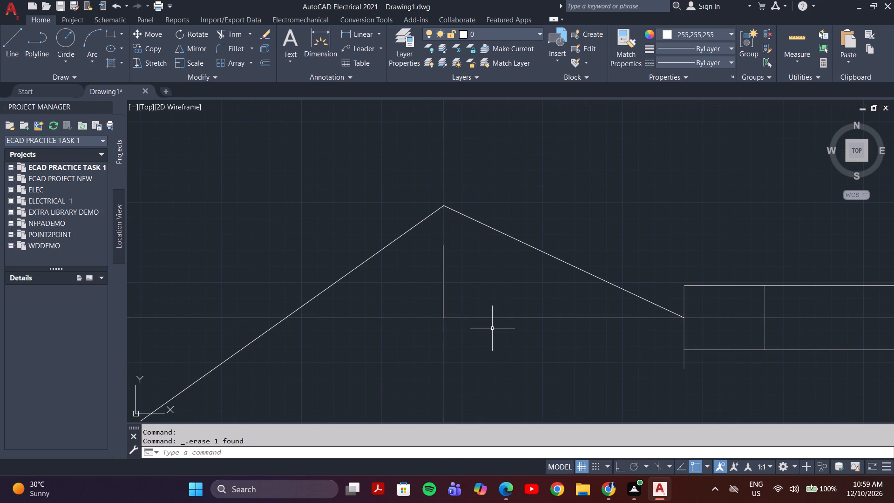
pyautogui.press('l')
pyautogui.press('Return')
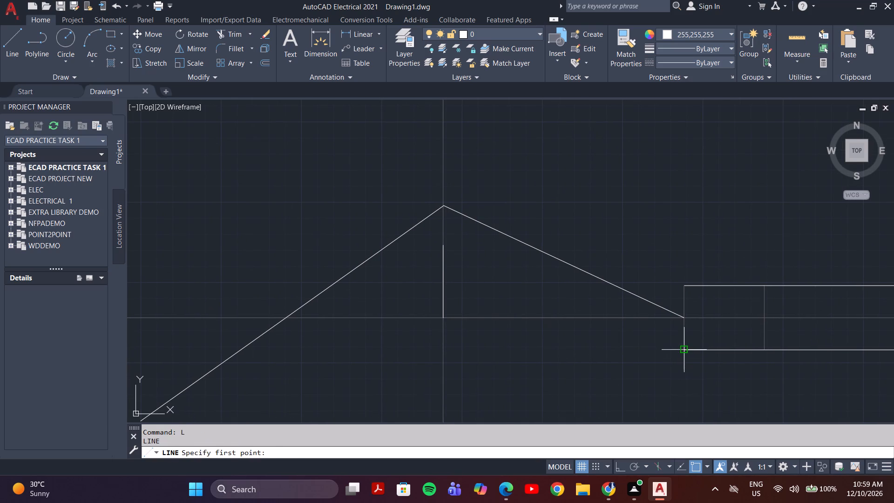
pyautogui.click(683, 349)
pyautogui.click(442, 245)
pyautogui.press('Escape')
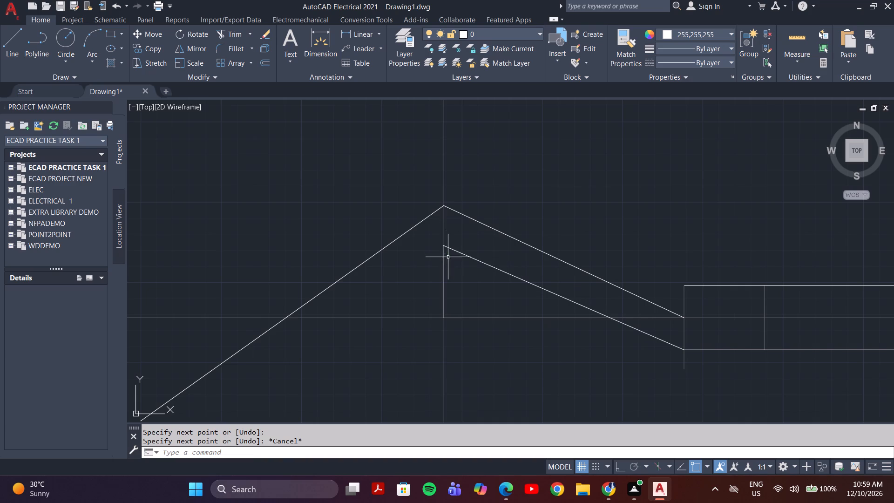
# Erase the remaining middle sloped line of the left-hand run.
pyautogui.scroll(-3, 450, 265)
pyautogui.moveTo(452, 269); pyautogui.dragTo(462, 266, button='middle')
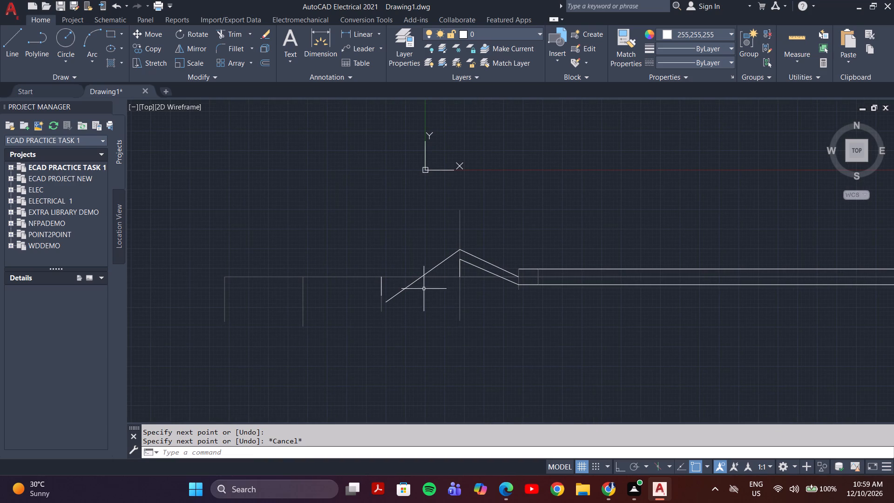
pyautogui.click(413, 284)
pyautogui.press('Delete')
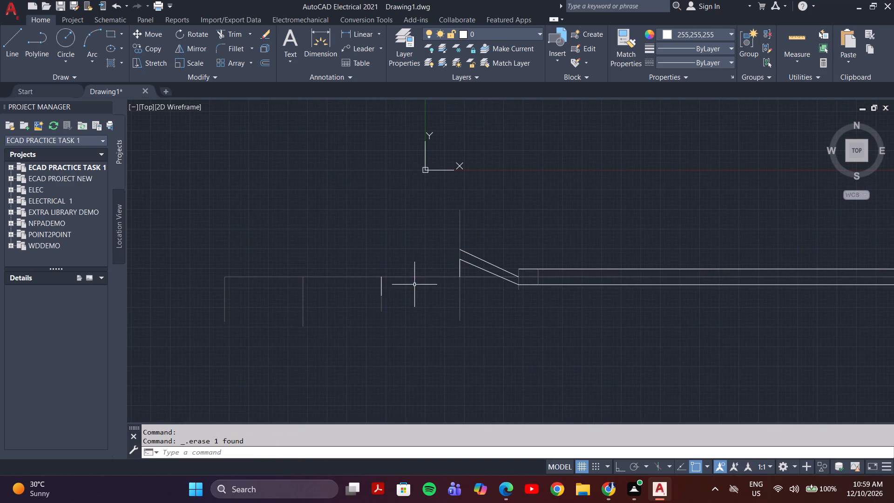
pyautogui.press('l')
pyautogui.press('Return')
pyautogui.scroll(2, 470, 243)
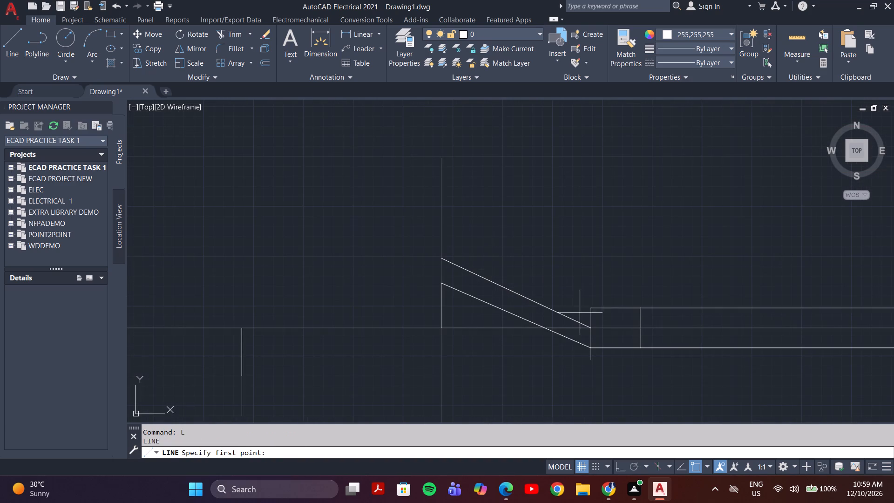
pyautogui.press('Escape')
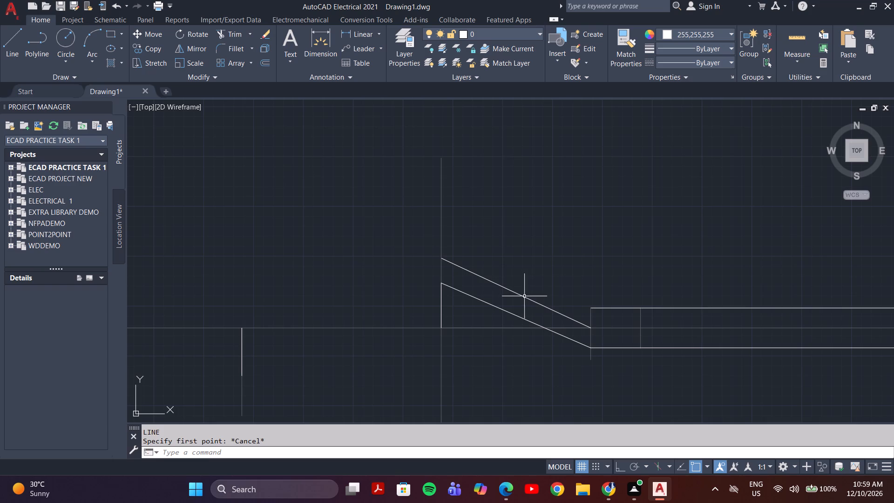
# Offset the middle sloped line of the right-hand run 1 mm upward.
pyautogui.click(524, 296)
pyautogui.press('o')
pyautogui.press('Return')
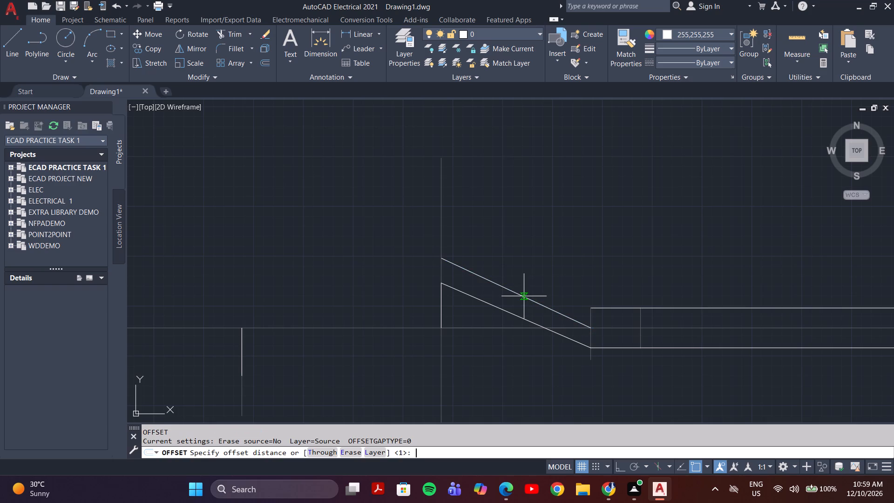
pyautogui.press('space')
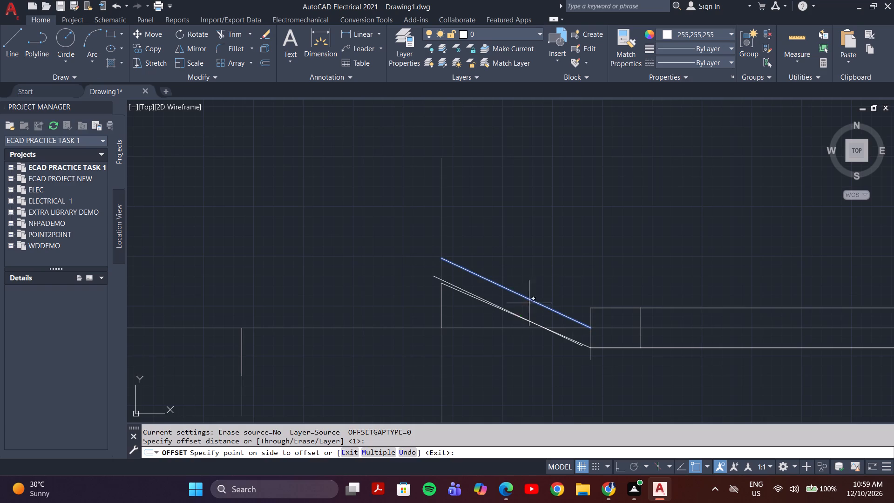
pyautogui.click(540, 273)
pyautogui.press('Escape')
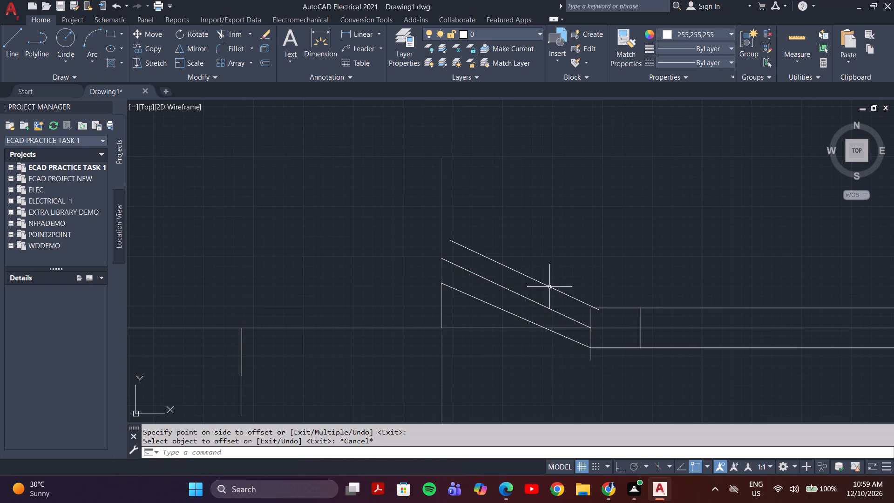
# Move the offset upper sloped line so its lower end meets the left end of the bar's upper edge.
pyautogui.click(545, 282)
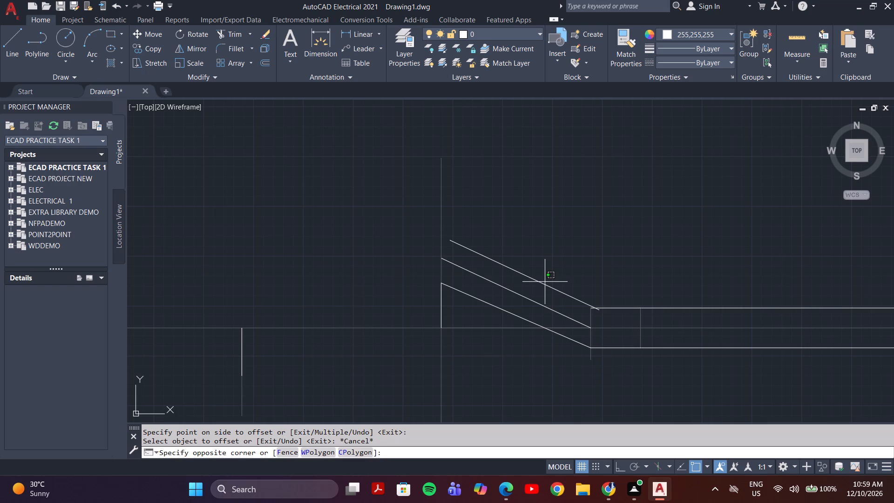
pyautogui.press('Escape')
pyautogui.click(543, 283)
pyautogui.press('m')
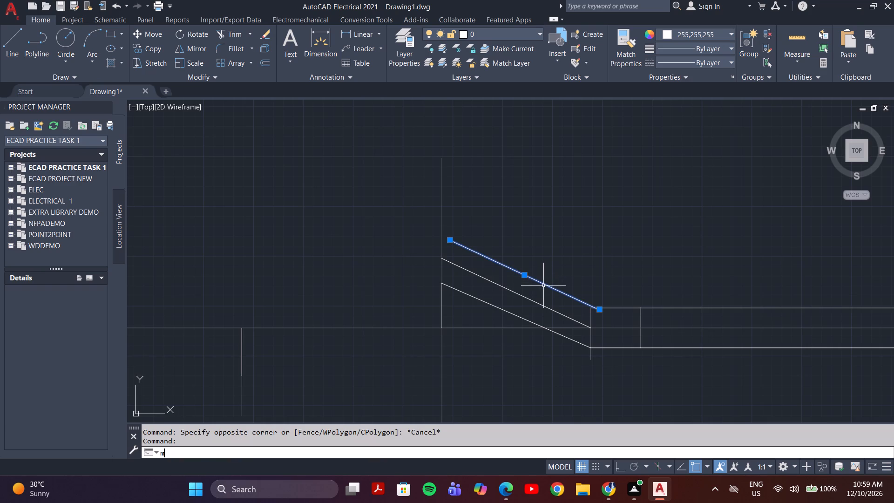
pyautogui.press('Return')
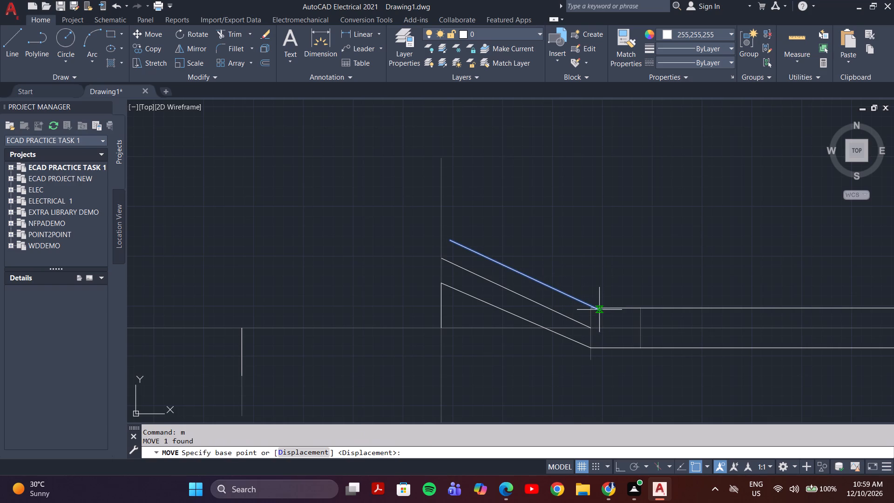
pyautogui.click(600, 309)
pyautogui.click(589, 307)
pyautogui.press('Escape')
# Extend the upper sloped line to the vertical guide at the peak.
pyautogui.scroll(2, 459, 260)
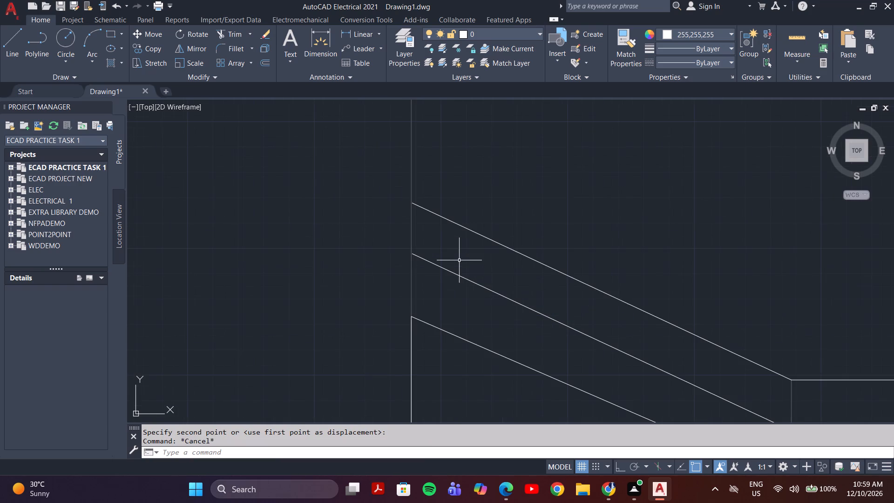
pyautogui.scroll(4, 407, 204)
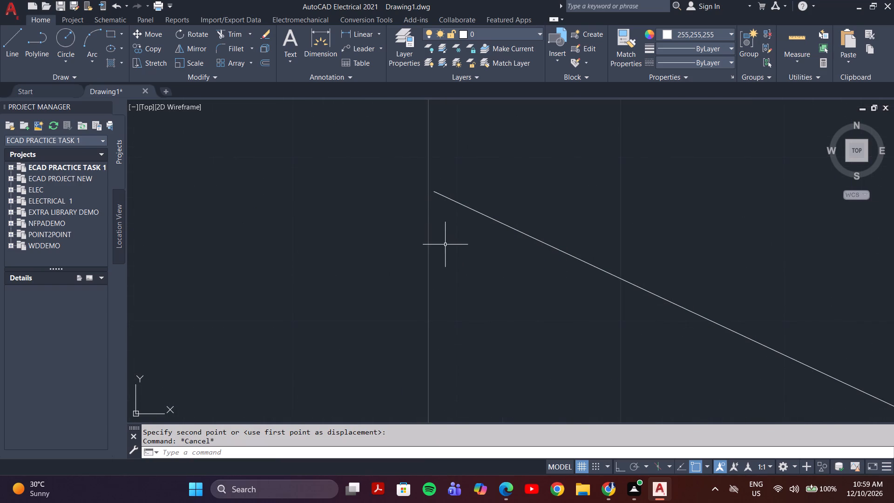
pyautogui.press('e')
pyautogui.press('x')
pyautogui.press('Return')
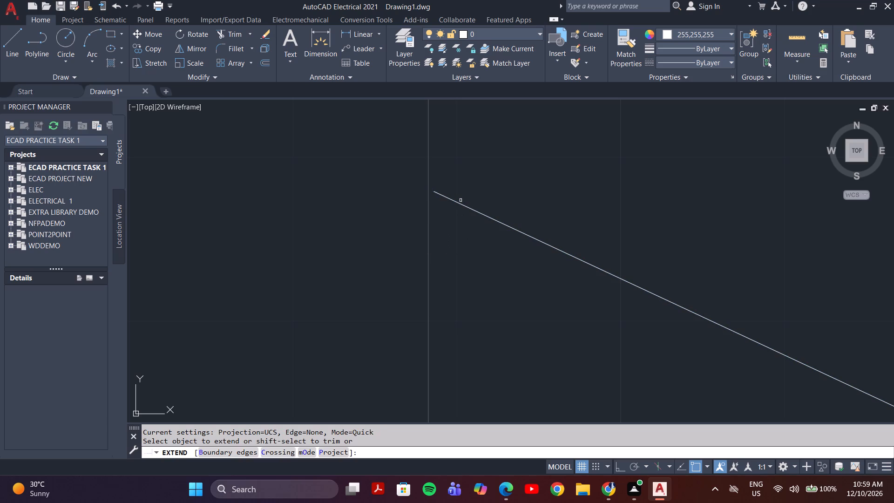
pyautogui.click(458, 200)
pyautogui.scroll(-5, 458, 212)
pyautogui.scroll(3, 456, 240)
pyautogui.click(459, 265)
pyautogui.scroll(-3, 460, 265)
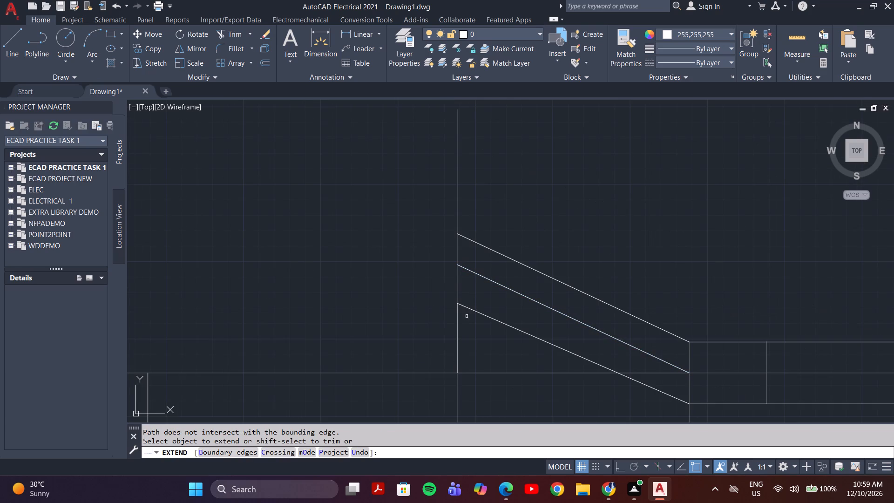
pyautogui.scroll(1, 467, 316)
pyautogui.scroll(-3, 467, 316)
pyautogui.press('Escape')
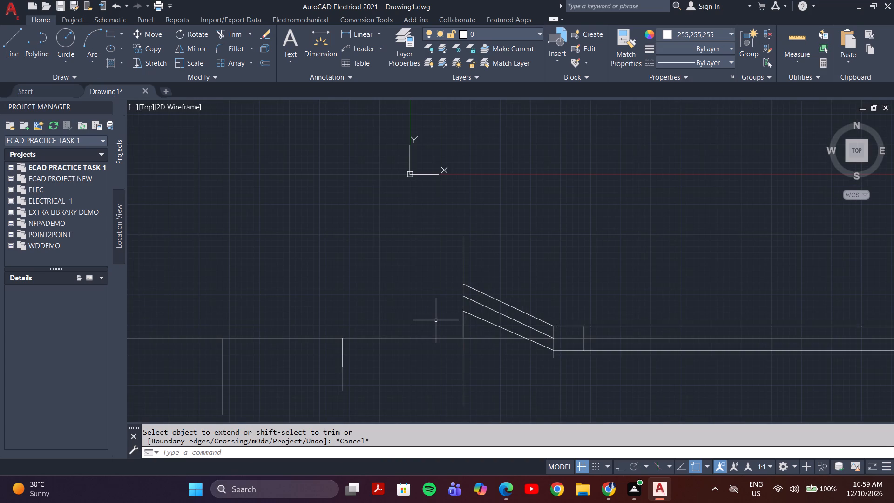
# Draw a line from the upper slope's peak end to the bottom of the white vertical line on the next guide leftward.
pyautogui.press('l')
pyautogui.press('Return')
pyautogui.click(464, 287)
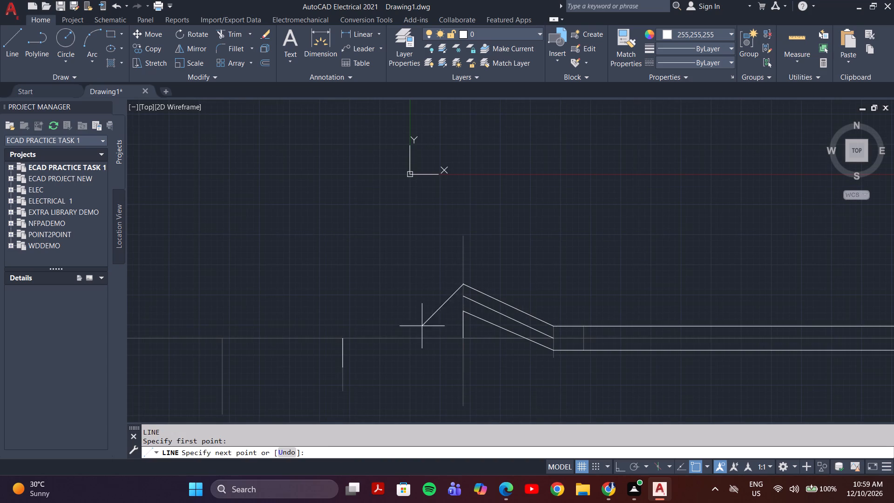
pyautogui.scroll(3, 340, 370)
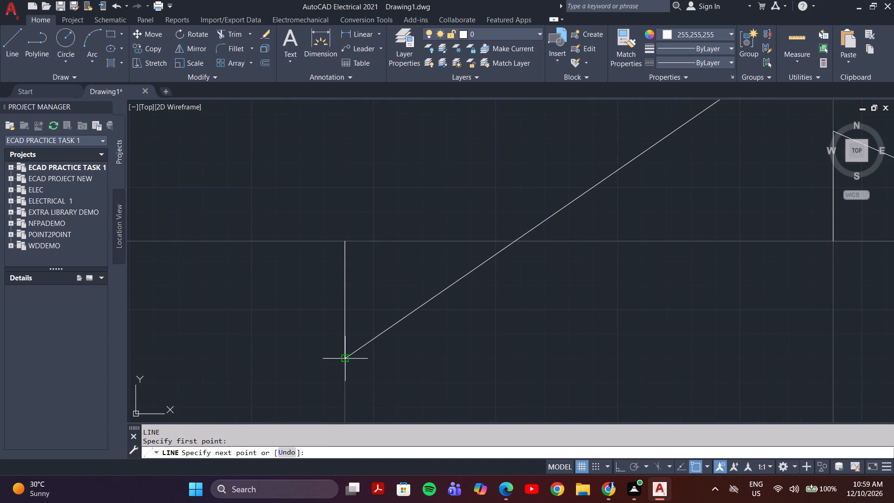
pyautogui.click(347, 358)
pyautogui.scroll(-3, 379, 332)
pyautogui.press('Escape')
pyautogui.press('space')
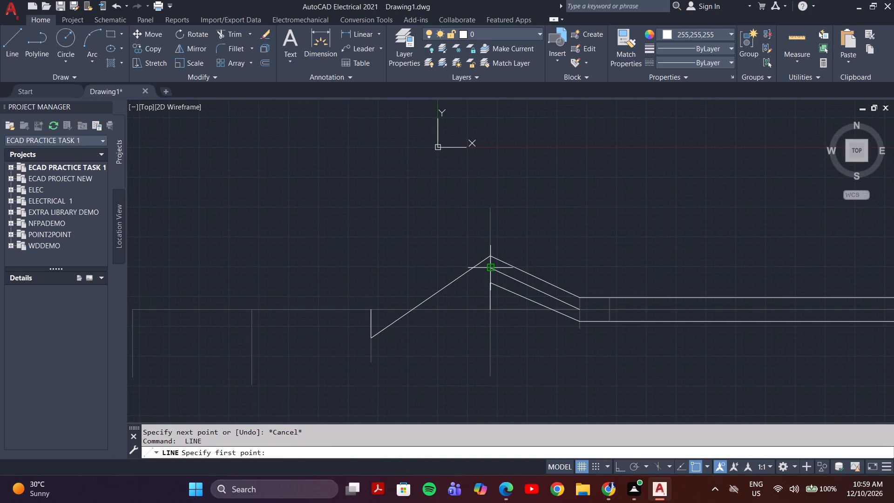
pyautogui.press('Escape')
# Offset the new left-hand slope 1 mm downward, and offset that copy another 1 mm downward.
pyautogui.click(448, 284)
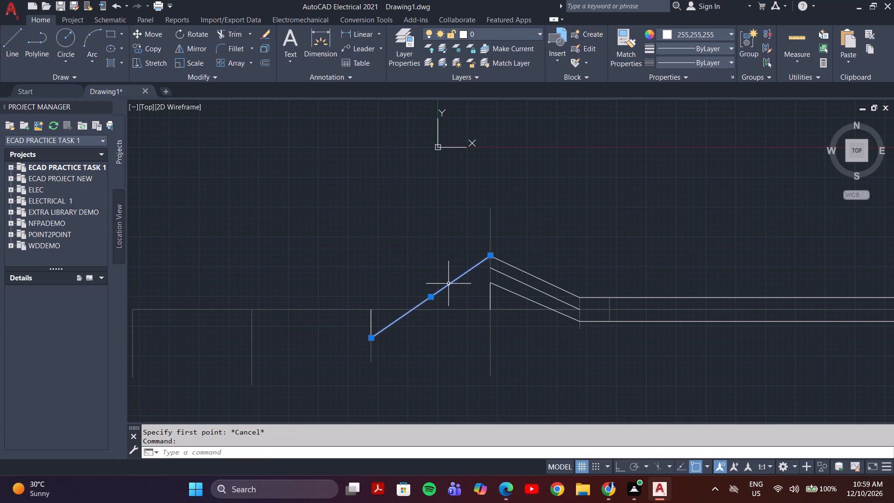
pyautogui.press('o')
pyautogui.press('Return')
pyautogui.press('space')
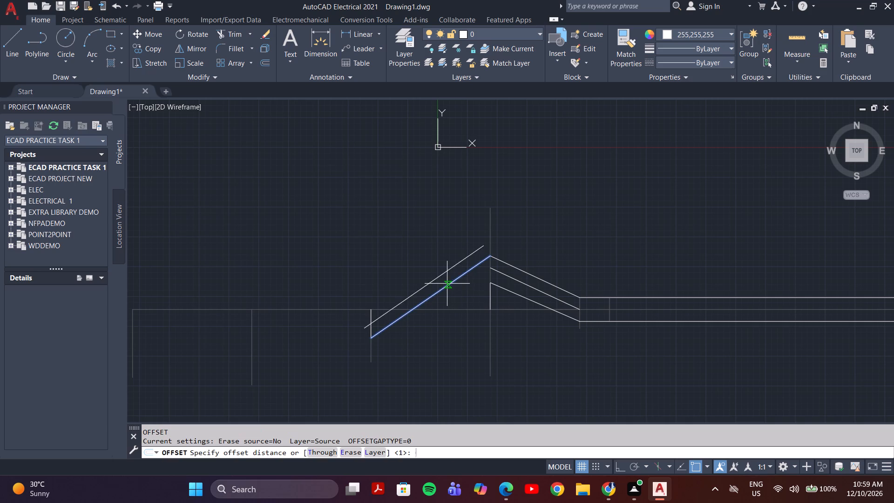
pyautogui.click(451, 290)
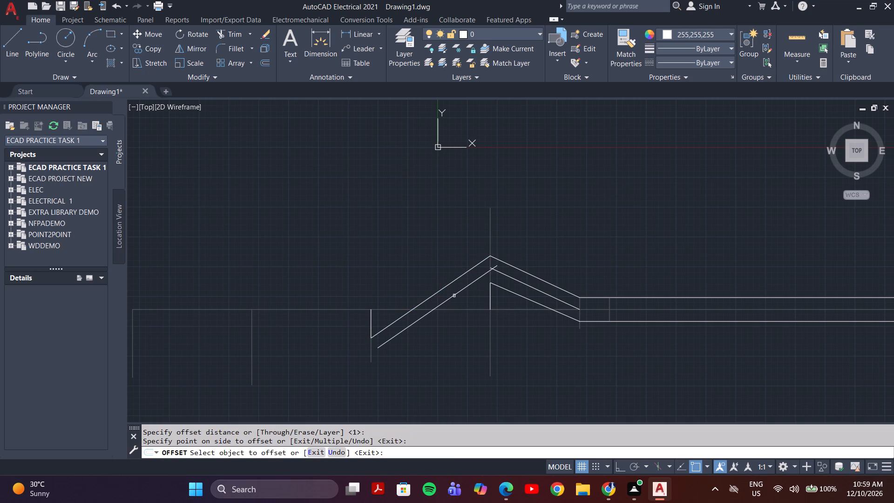
pyautogui.click(454, 295)
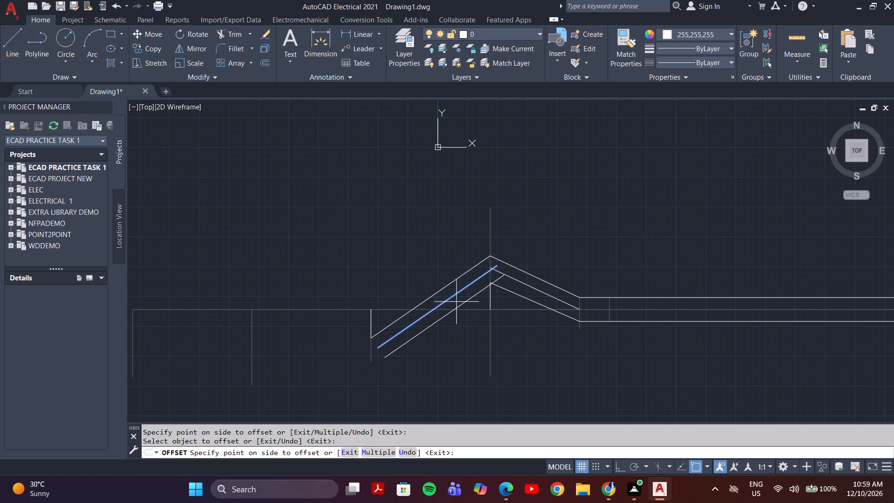
pyautogui.click(457, 304)
pyautogui.press('Escape')
# Move the middle left-hand slope so its upper end meets the right-hand run's middle line at the peak guide.
pyautogui.scroll(2, 474, 279)
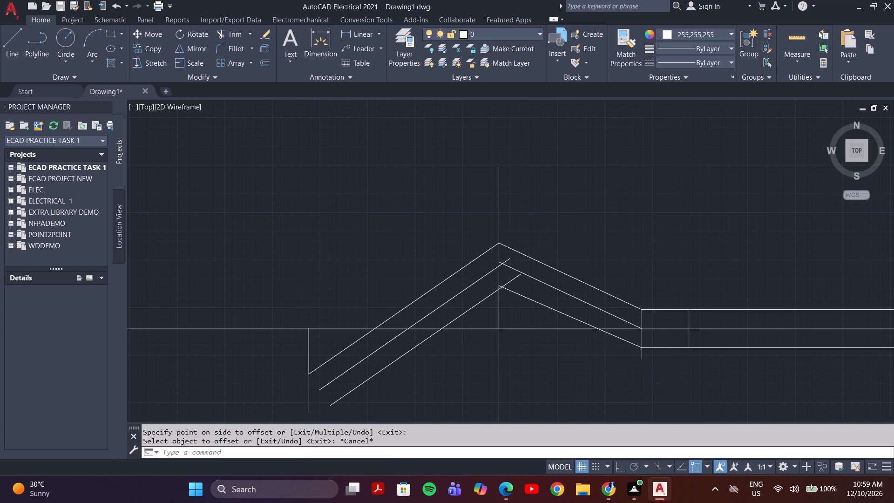
pyautogui.scroll(3, 474, 279)
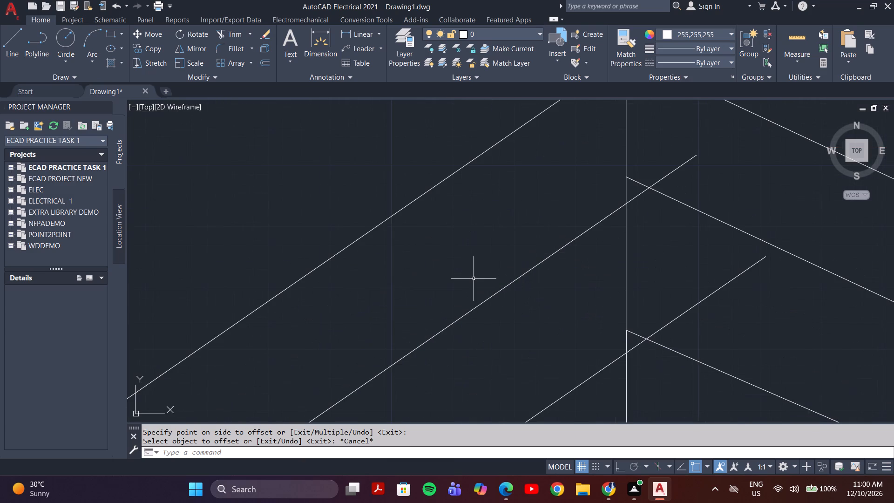
pyautogui.scroll(3, 474, 279)
pyautogui.scroll(-7, 474, 279)
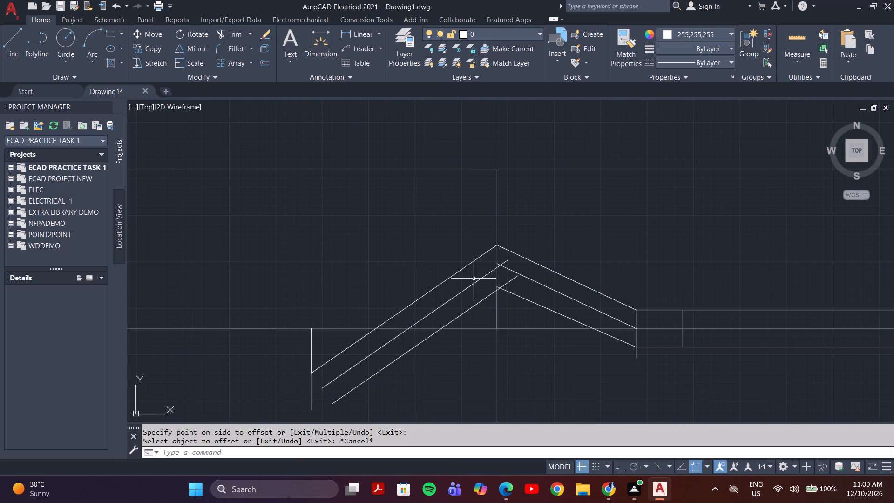
pyautogui.click(502, 263)
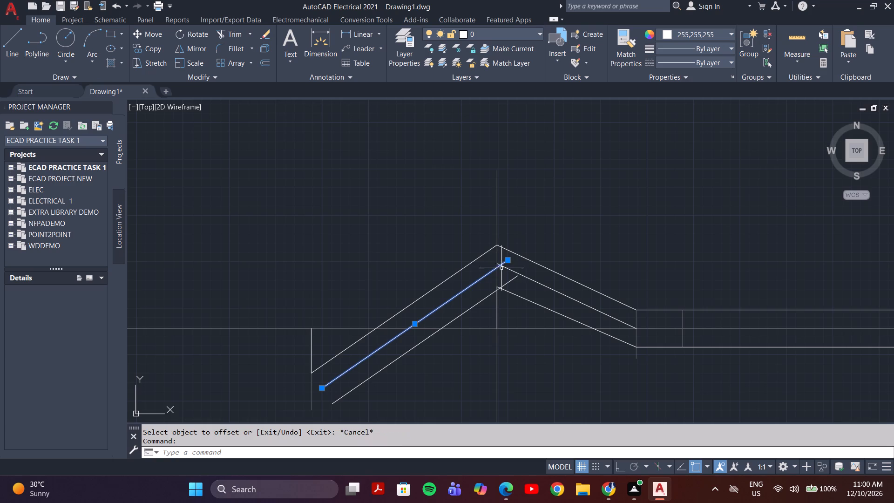
pyautogui.press('m')
pyautogui.press('Return')
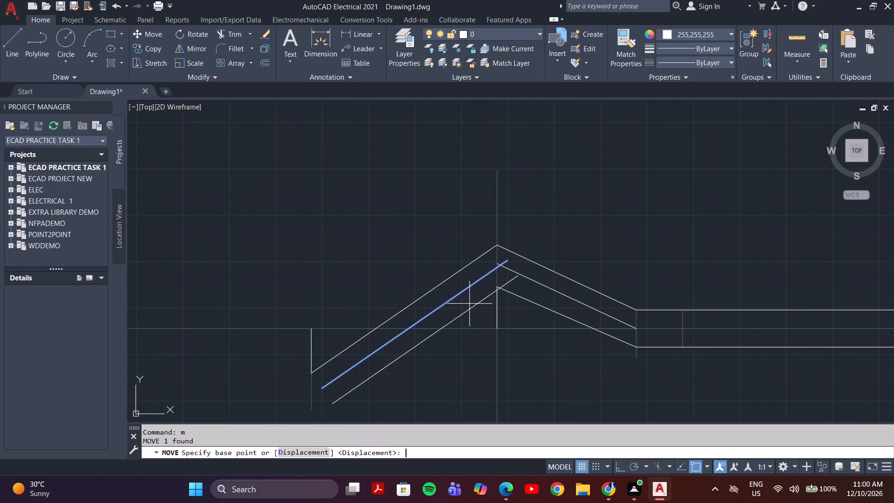
pyautogui.click(507, 260)
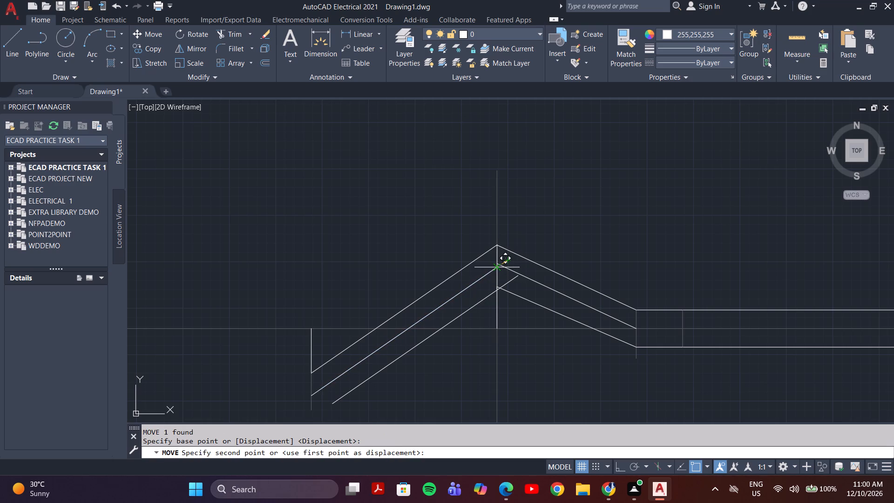
pyautogui.scroll(4, 492, 265)
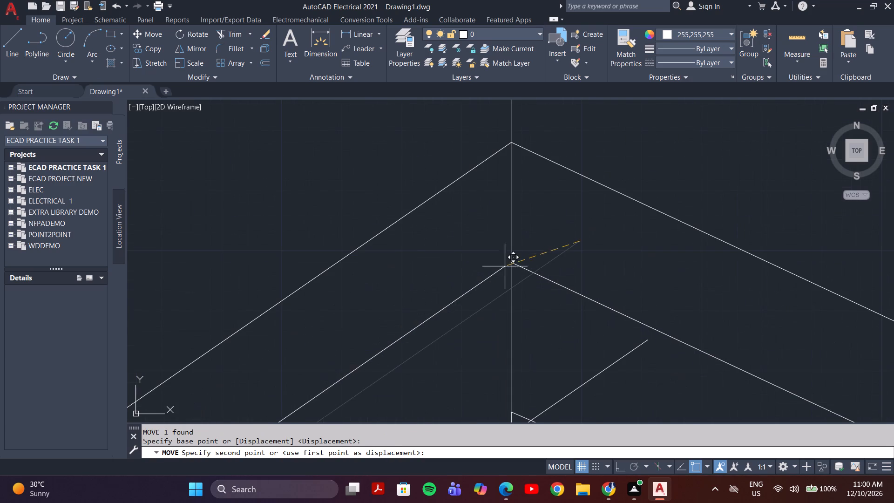
pyautogui.click(511, 263)
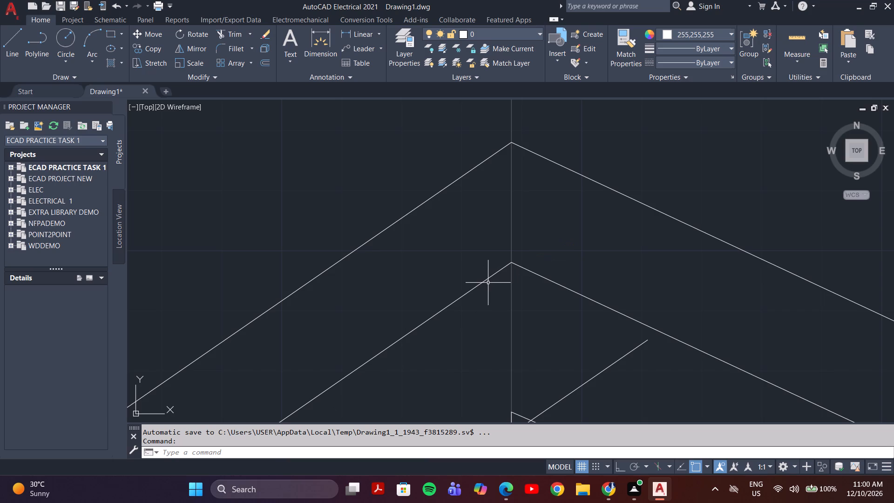
pyautogui.scroll(-4, 488, 283)
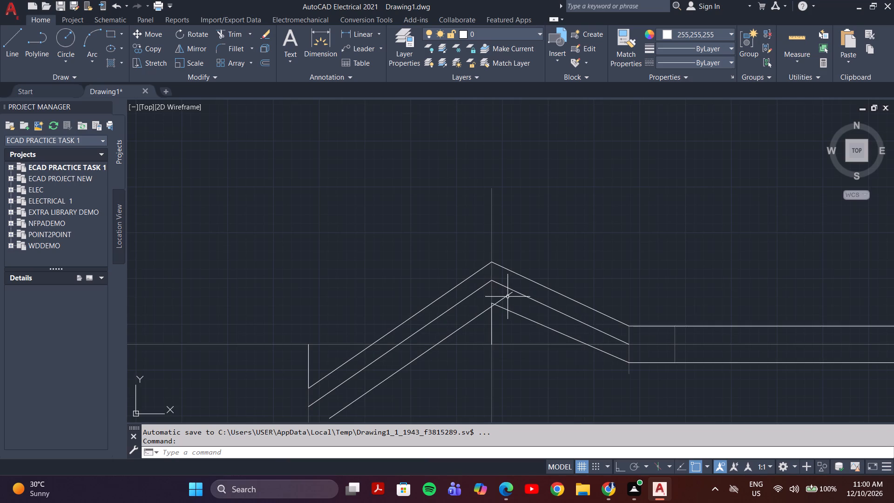
# Move the lower left-hand slope so its upper end meets the right-hand run's lower line at the peak guide.
pyautogui.click(508, 297)
pyautogui.press('m')
pyautogui.press('Return')
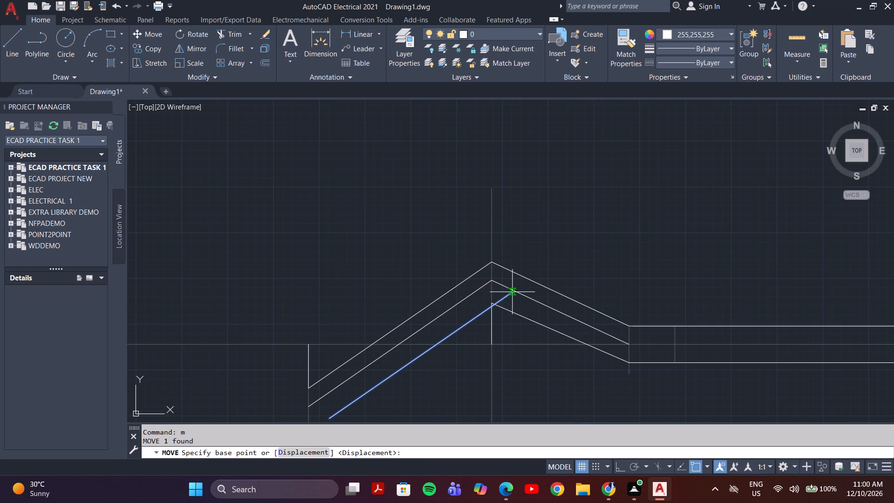
pyautogui.scroll(2, 515, 292)
pyautogui.click(508, 294)
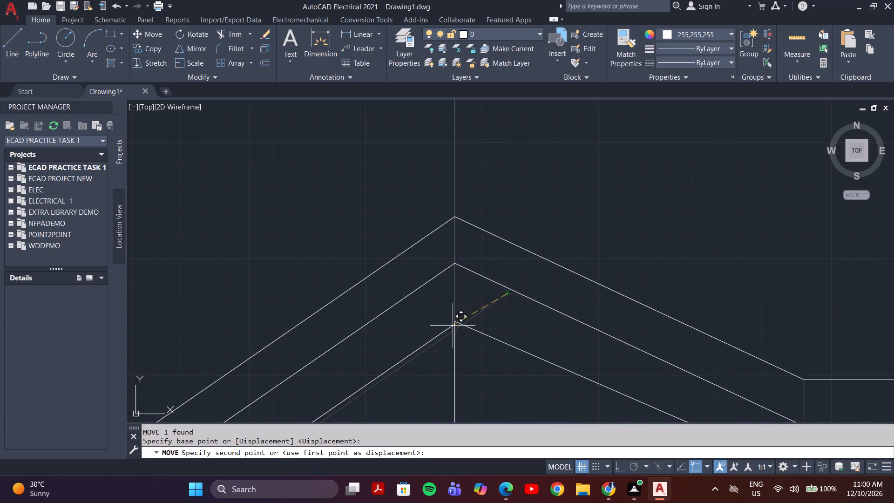
pyautogui.click(454, 323)
pyautogui.scroll(-3, 467, 329)
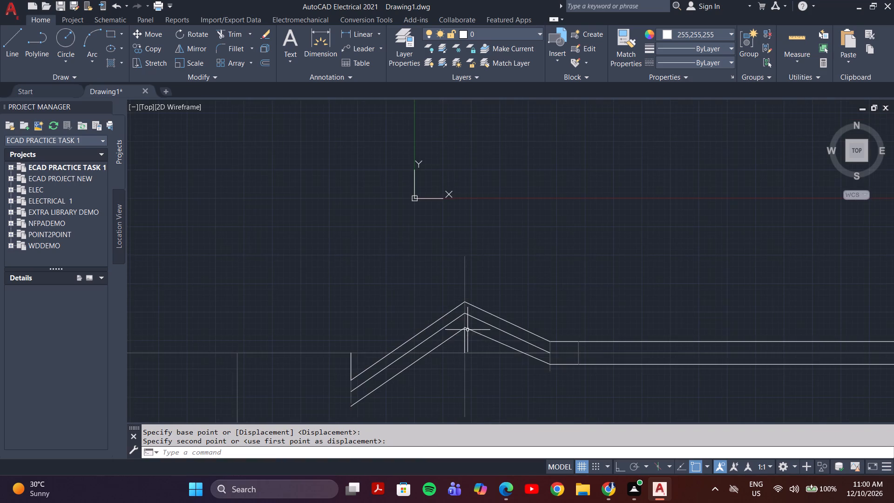
pyautogui.scroll(2, 419, 361)
pyautogui.moveTo(418, 361); pyautogui.dragTo(447, 287, button='middle')
pyautogui.scroll(-2, 448, 285)
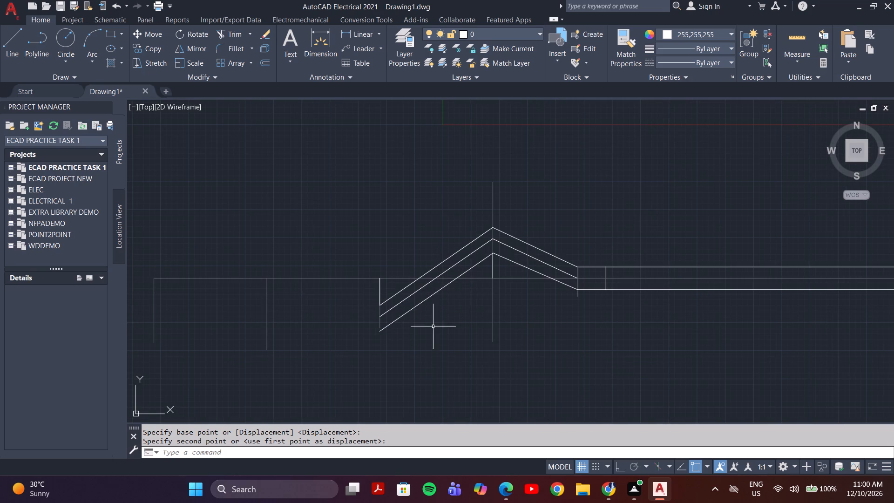
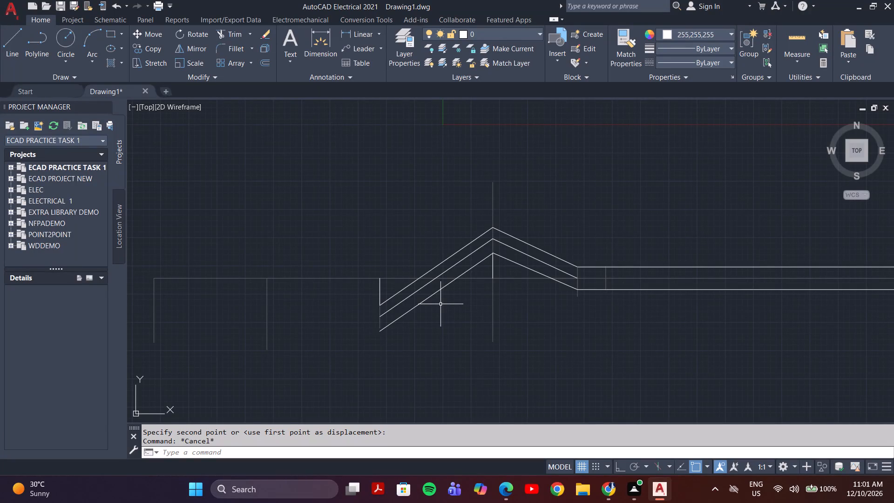
# Delete the three left-hand slopes between the peak guide and the next guide leftward.
pyautogui.click(480, 274)
pyautogui.click(455, 244)
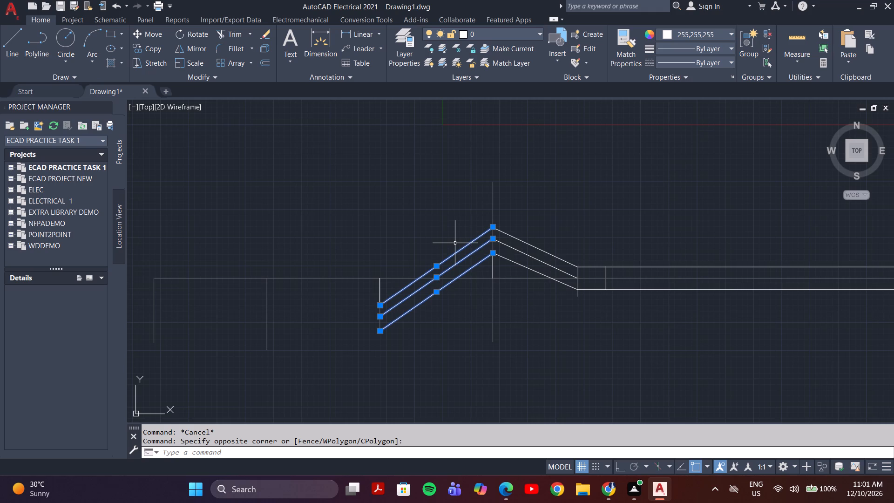
pyautogui.press('Delete')
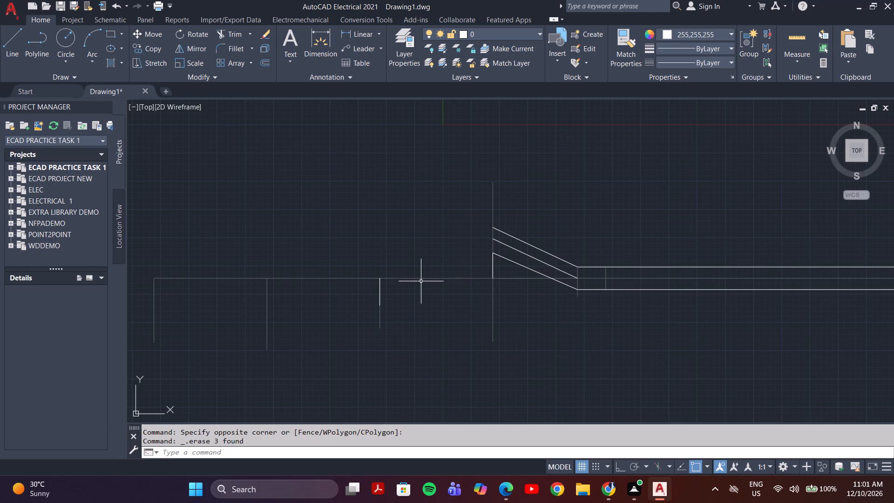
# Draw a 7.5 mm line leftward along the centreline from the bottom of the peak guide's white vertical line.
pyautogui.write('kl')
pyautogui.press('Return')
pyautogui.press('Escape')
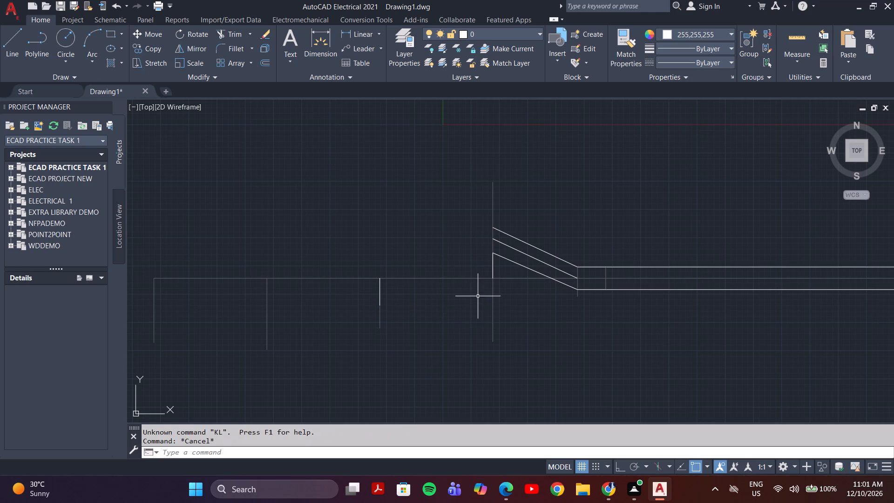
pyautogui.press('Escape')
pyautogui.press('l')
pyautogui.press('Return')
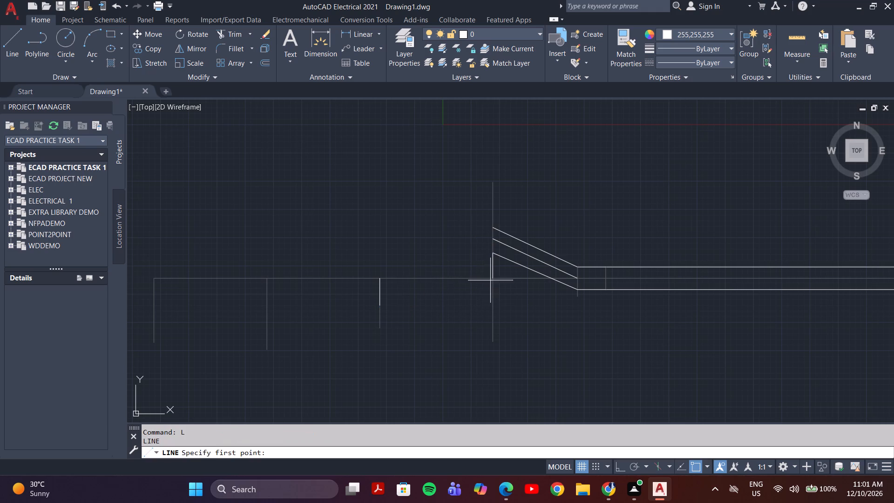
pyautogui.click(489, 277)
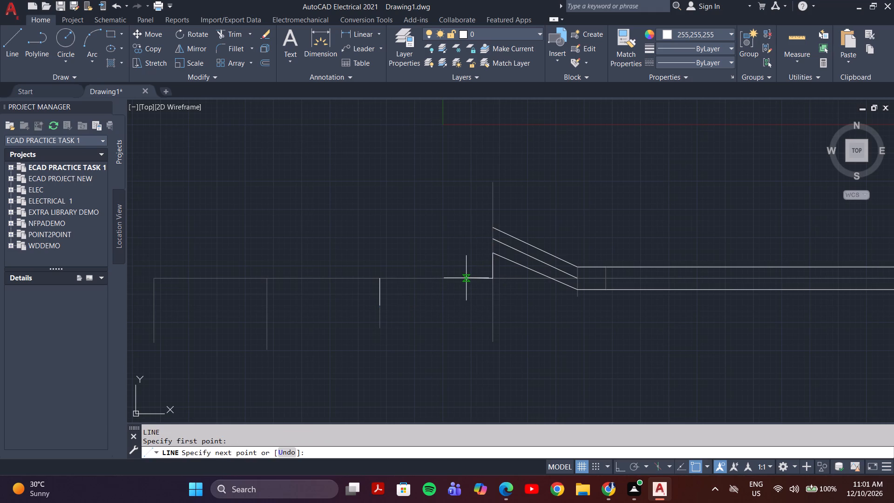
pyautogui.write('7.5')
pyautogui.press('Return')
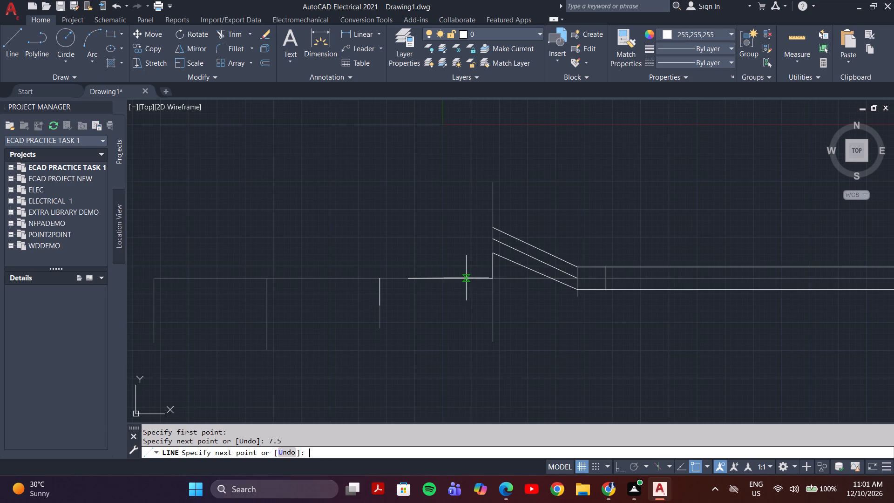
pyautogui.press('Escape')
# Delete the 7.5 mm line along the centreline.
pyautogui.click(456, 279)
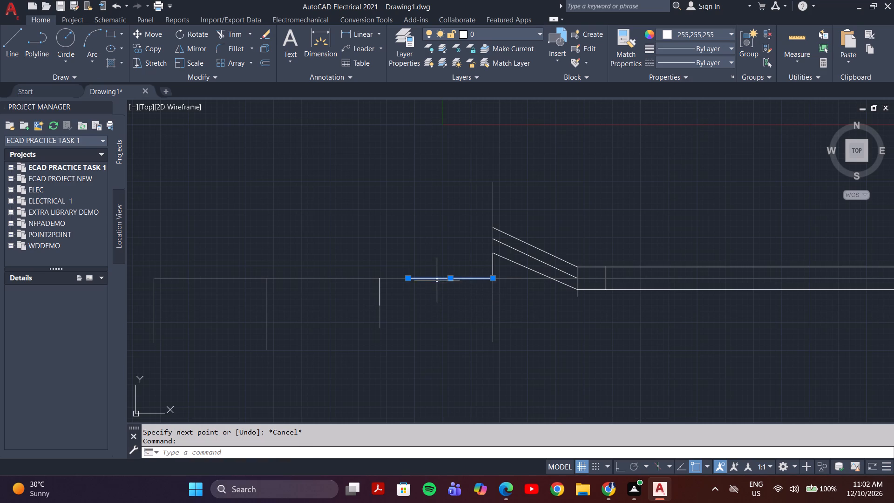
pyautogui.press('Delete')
# Start a line from the lower slope's peak end toward the lower left, turning on polar tracking to guide its angle.
pyautogui.press('l')
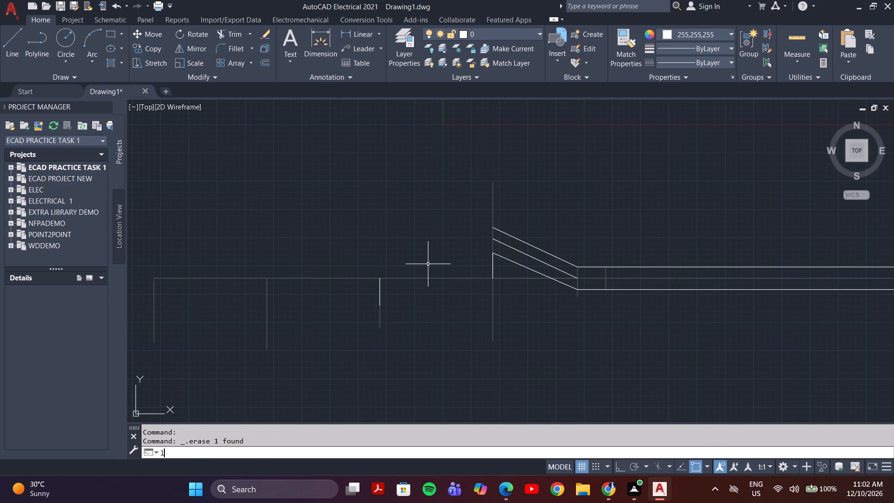
pyautogui.press('Return')
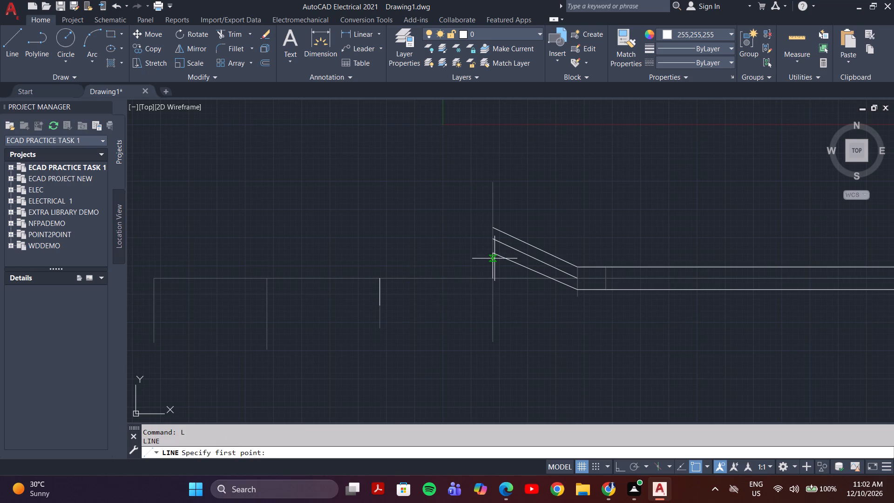
pyautogui.click(493, 254)
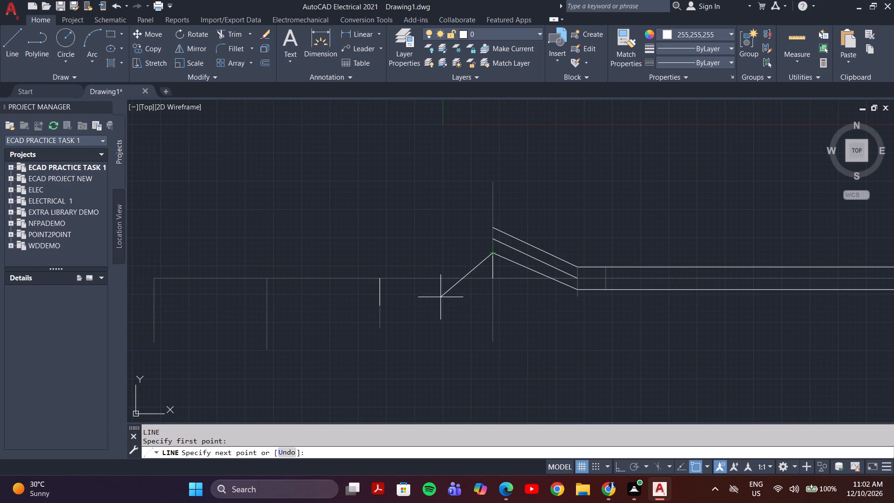
pyautogui.click(634, 463)
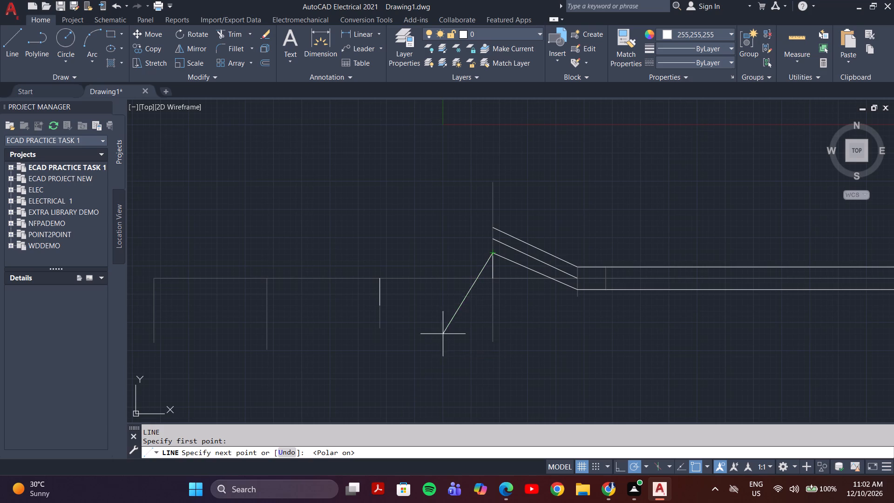
pyautogui.click(643, 468)
pyautogui.click(641, 413)
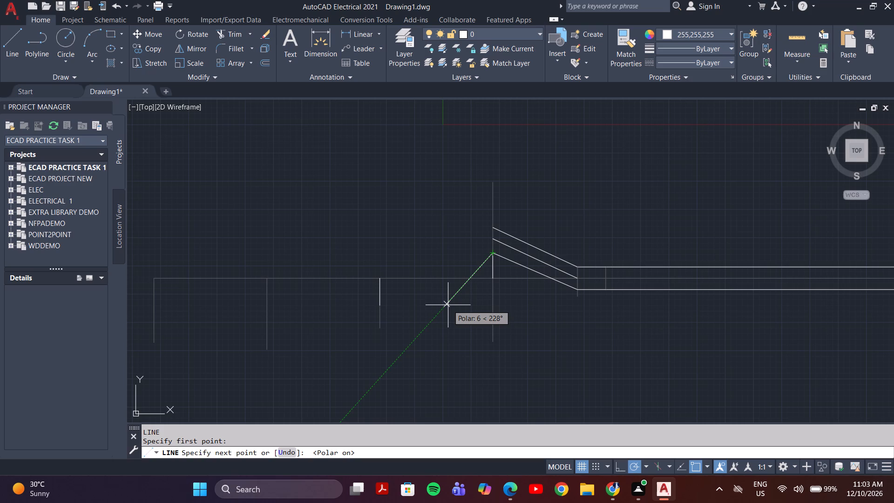
pyautogui.write('cc')
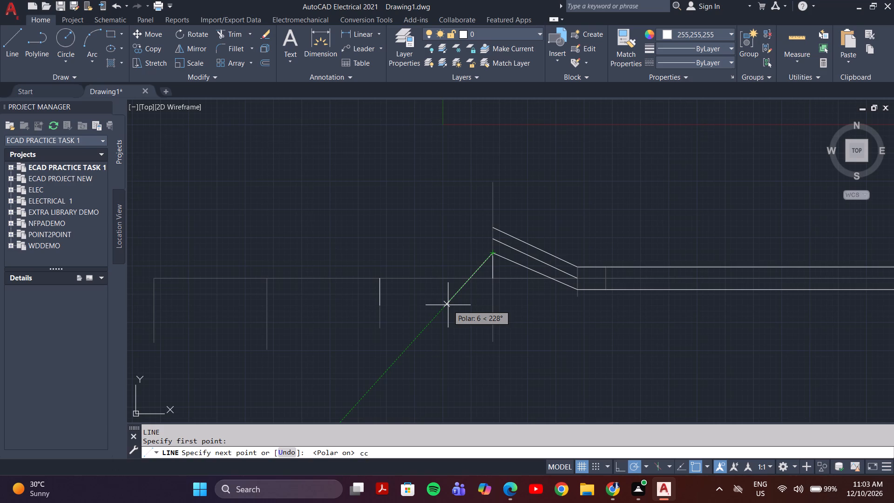
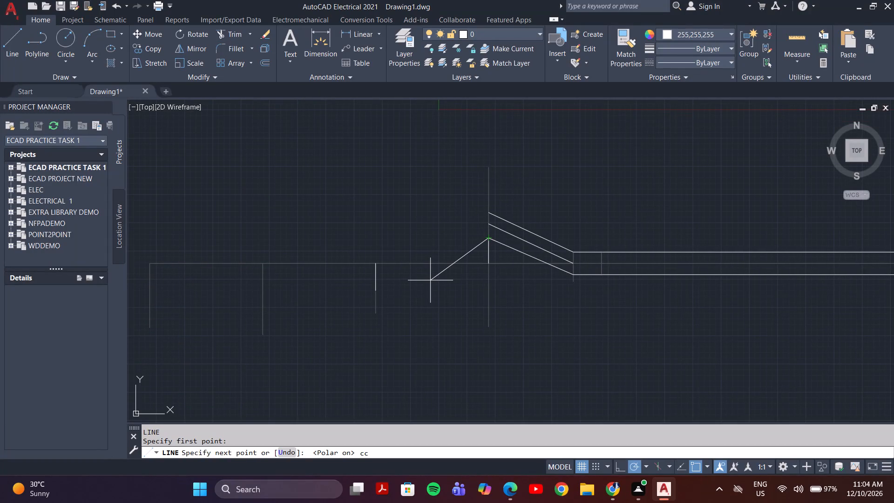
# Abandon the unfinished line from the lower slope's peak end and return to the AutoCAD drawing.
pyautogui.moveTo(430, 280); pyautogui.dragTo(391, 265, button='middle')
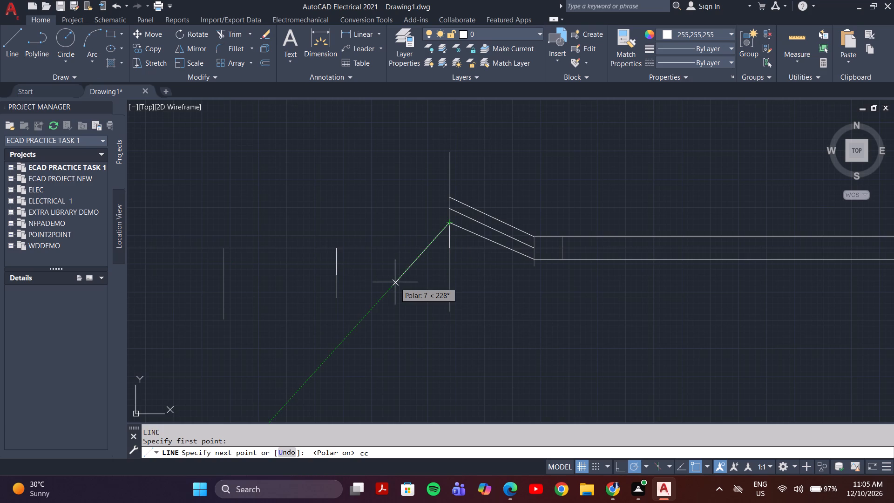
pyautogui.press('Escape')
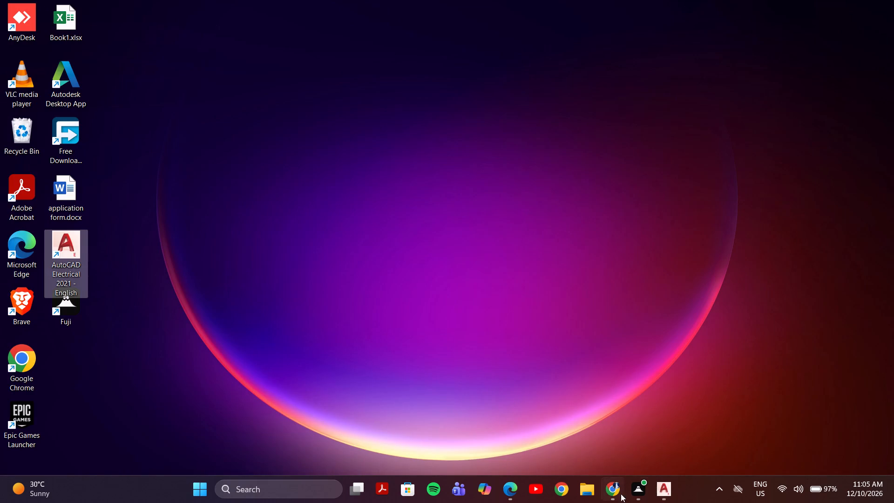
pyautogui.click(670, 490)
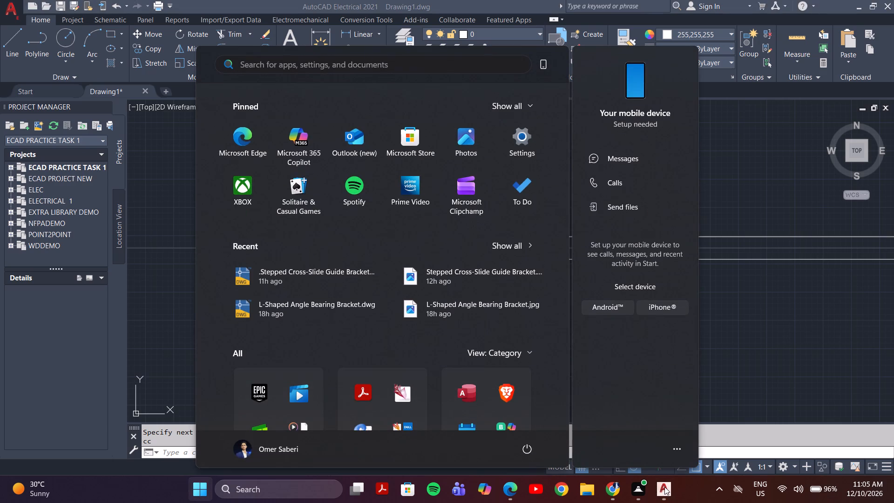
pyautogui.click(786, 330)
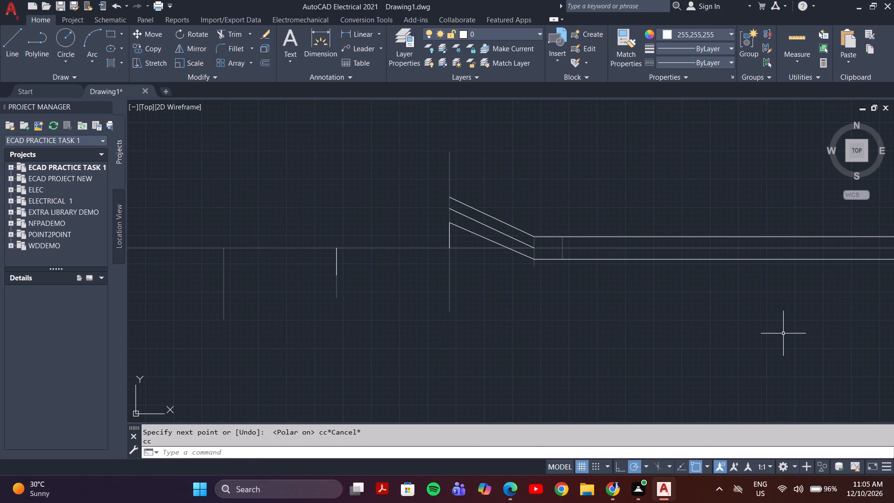
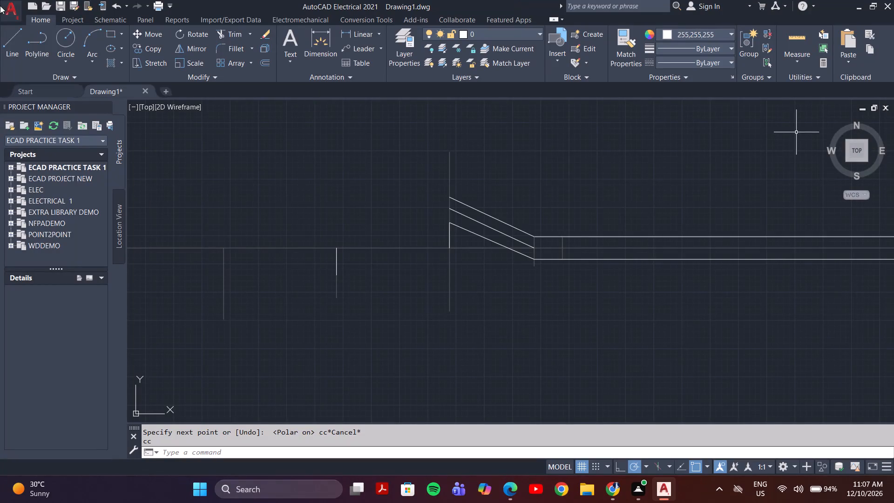
# Draw a 5 mm line leftward along the centreline from the foot of the short vertical below the slopes' peak.
pyautogui.click(12, 42)
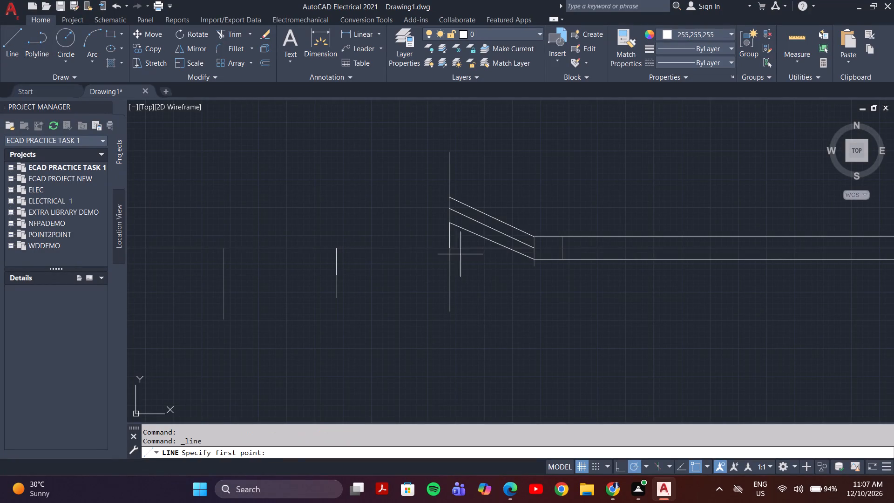
pyautogui.click(447, 247)
pyautogui.press('5')
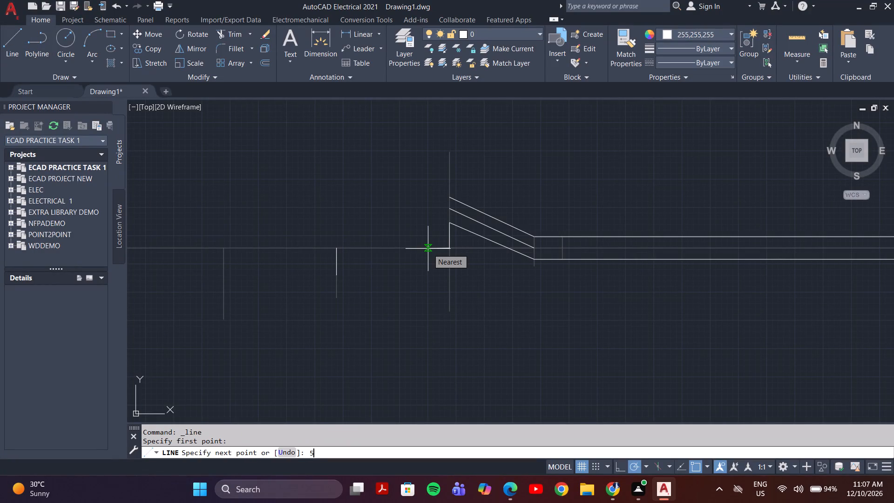
pyautogui.press('Return')
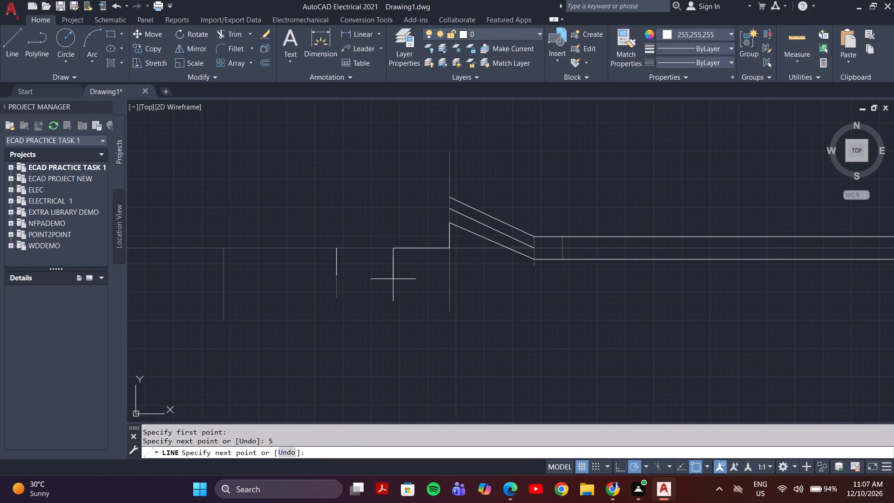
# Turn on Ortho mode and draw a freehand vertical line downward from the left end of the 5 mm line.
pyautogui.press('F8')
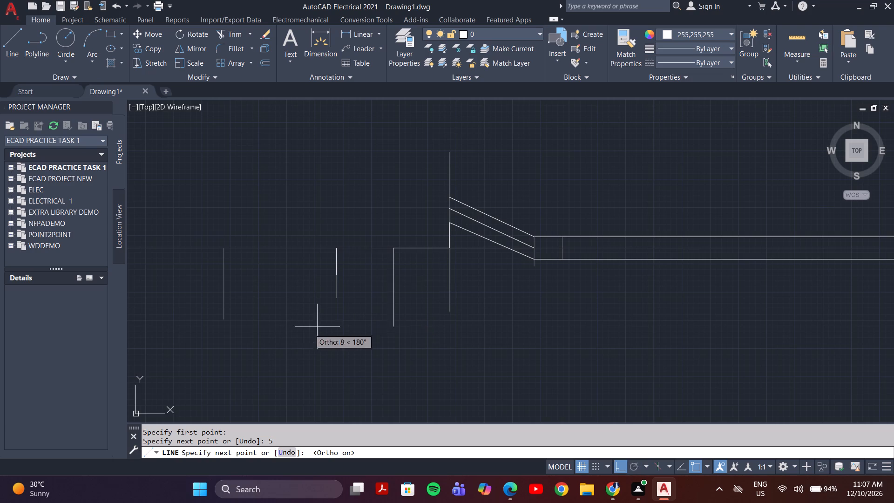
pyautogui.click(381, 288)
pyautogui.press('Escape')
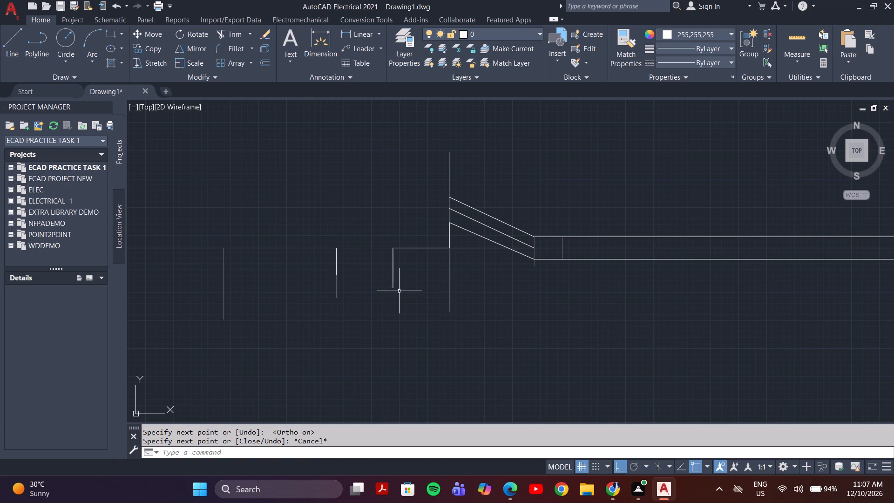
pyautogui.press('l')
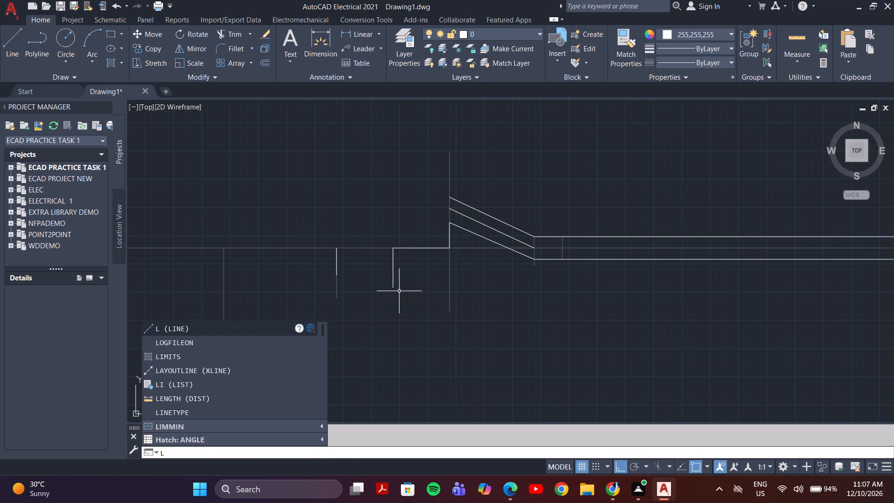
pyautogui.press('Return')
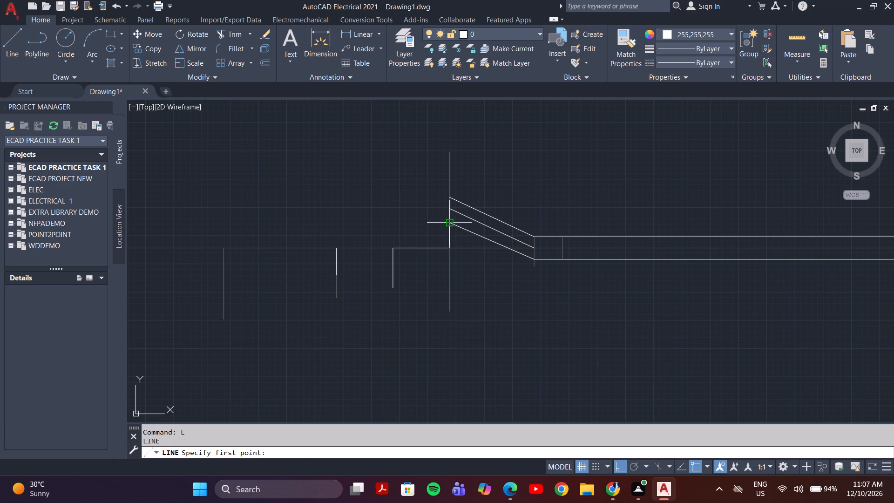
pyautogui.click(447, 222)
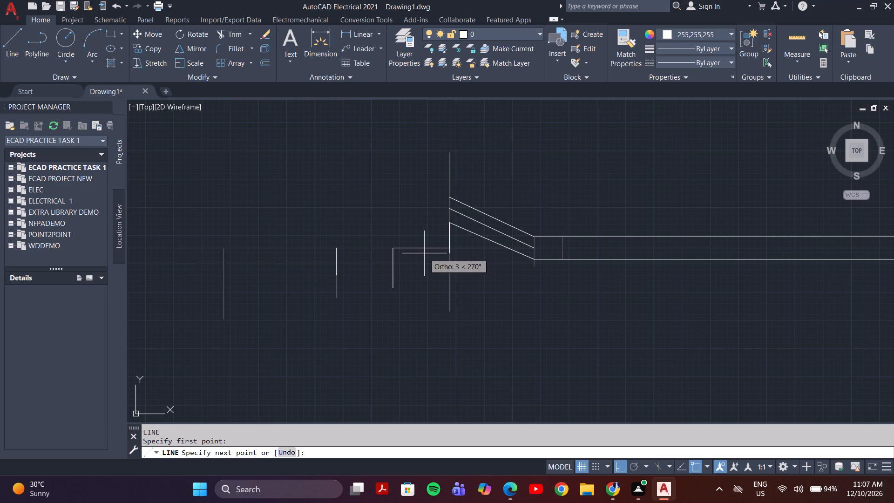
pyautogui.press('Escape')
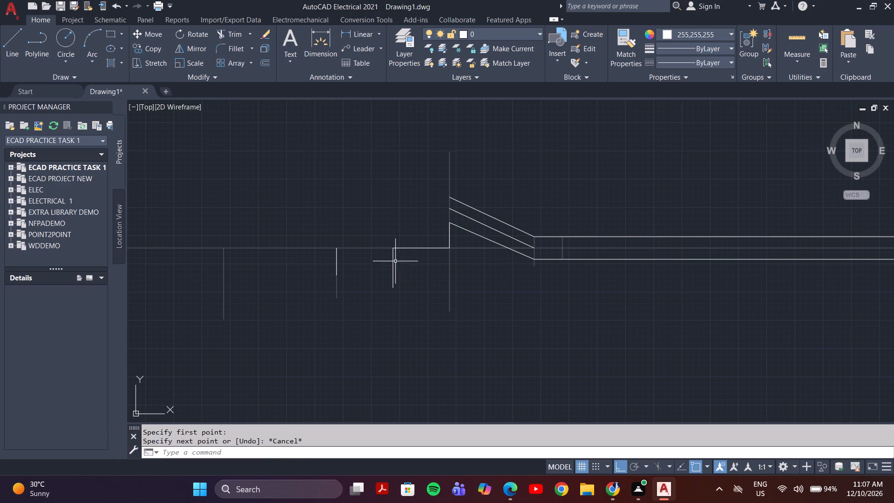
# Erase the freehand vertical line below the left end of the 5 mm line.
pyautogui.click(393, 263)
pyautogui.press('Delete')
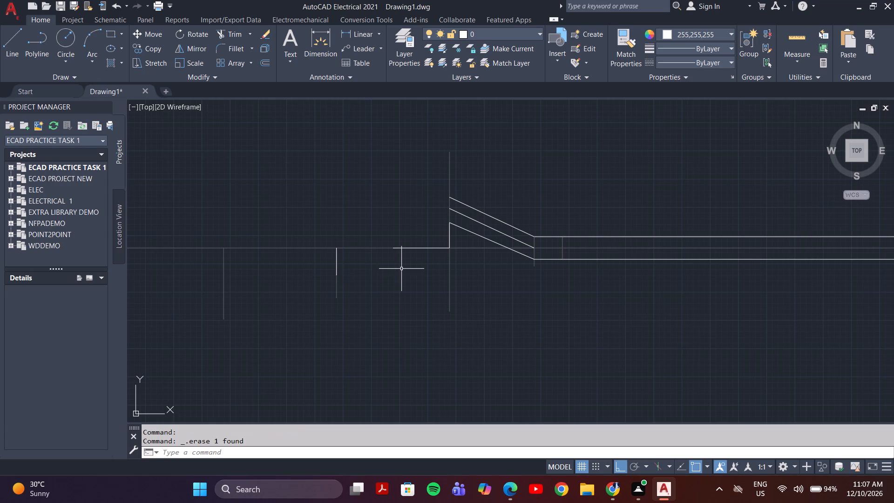
# Draw a 2.5 mm vertical line downward from the left end of the 5 mm line on the centreline.
pyautogui.press('l')
pyautogui.press('Return')
pyautogui.click(392, 247)
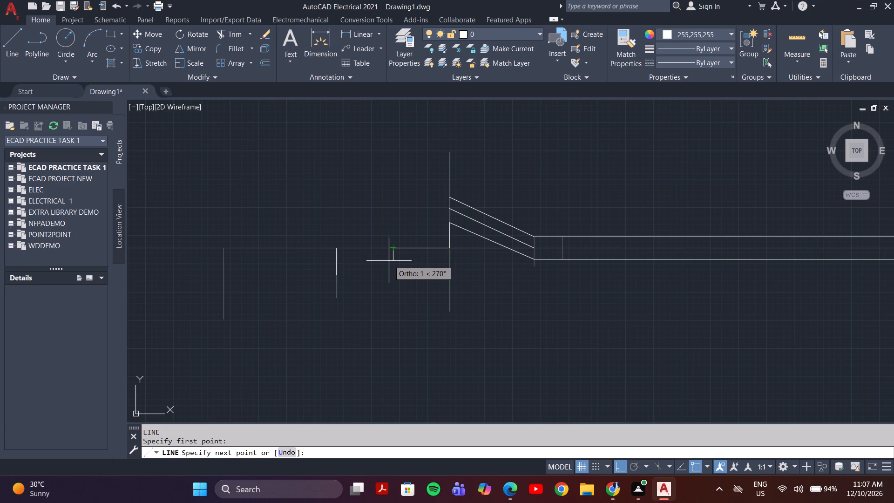
pyautogui.write('2.5')
pyautogui.press('Return')
pyautogui.press('Escape')
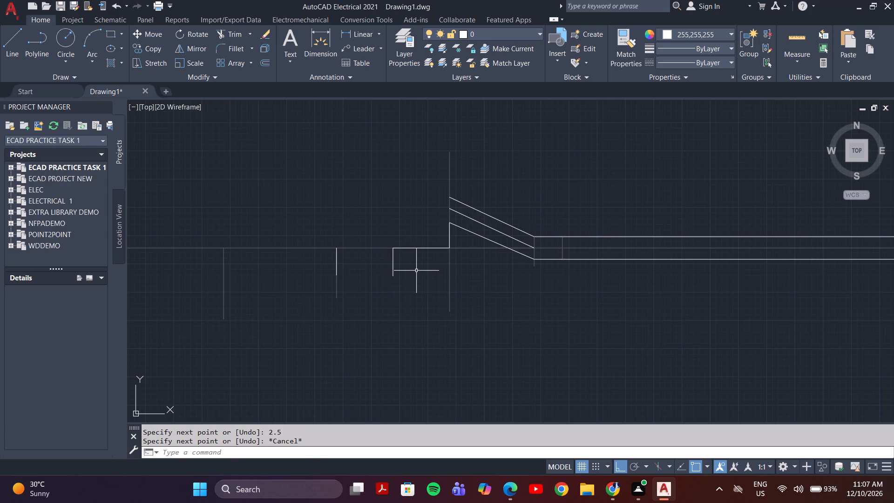
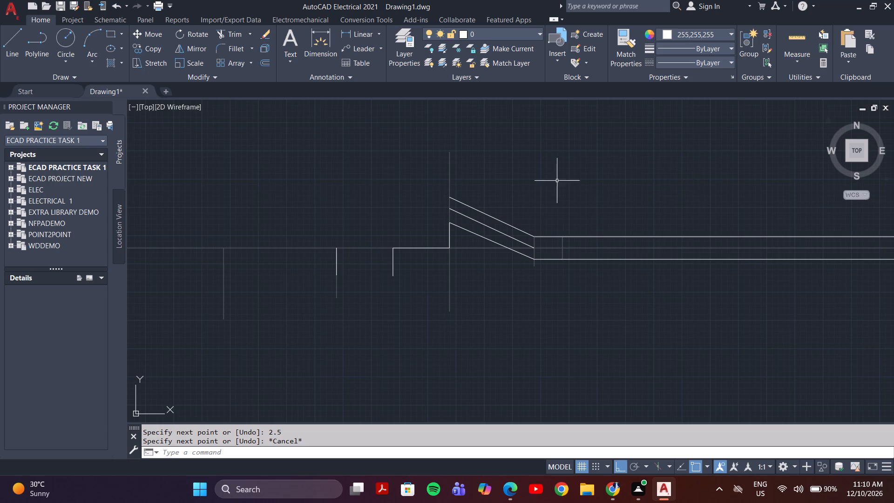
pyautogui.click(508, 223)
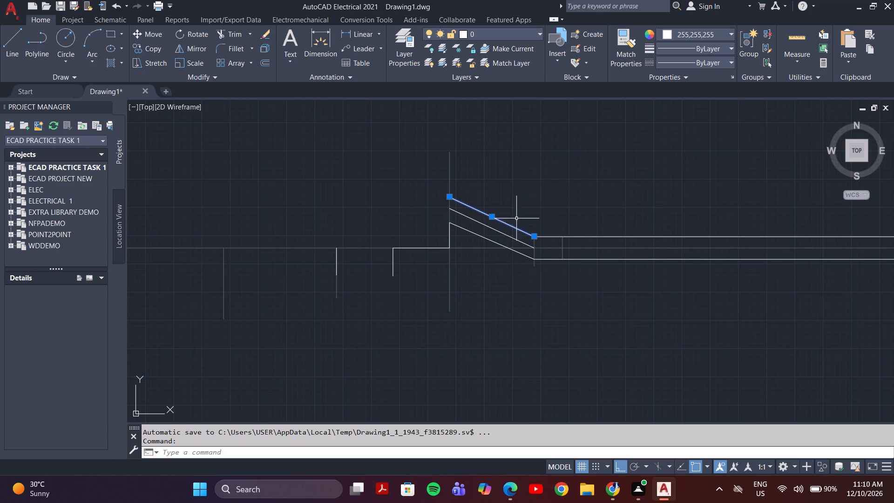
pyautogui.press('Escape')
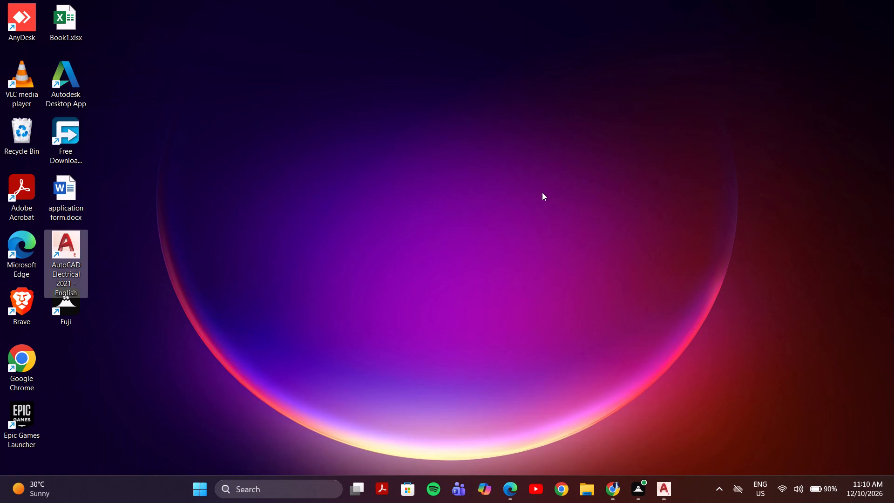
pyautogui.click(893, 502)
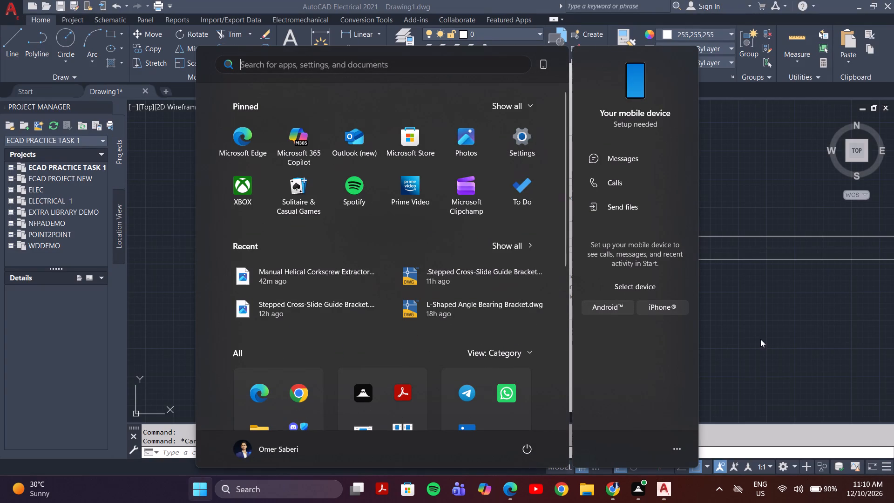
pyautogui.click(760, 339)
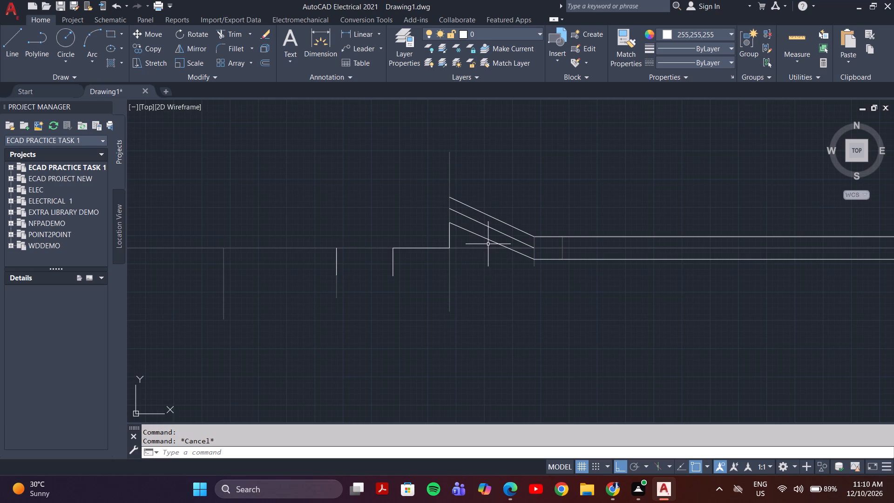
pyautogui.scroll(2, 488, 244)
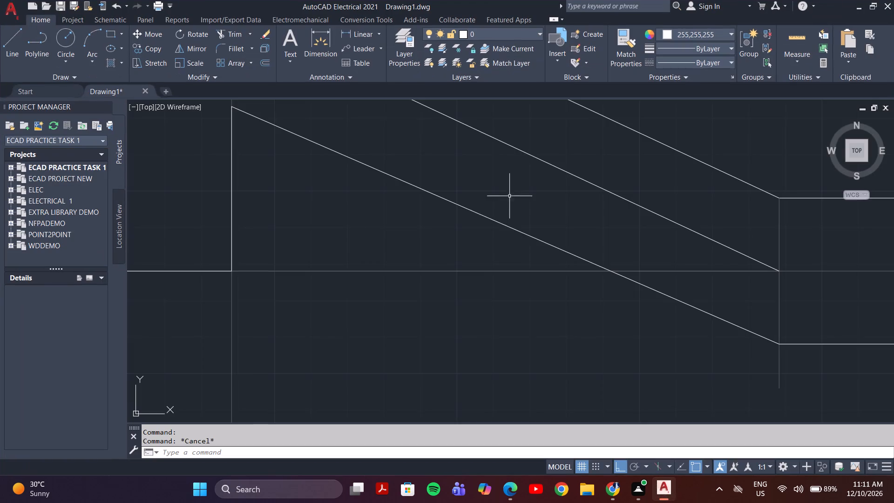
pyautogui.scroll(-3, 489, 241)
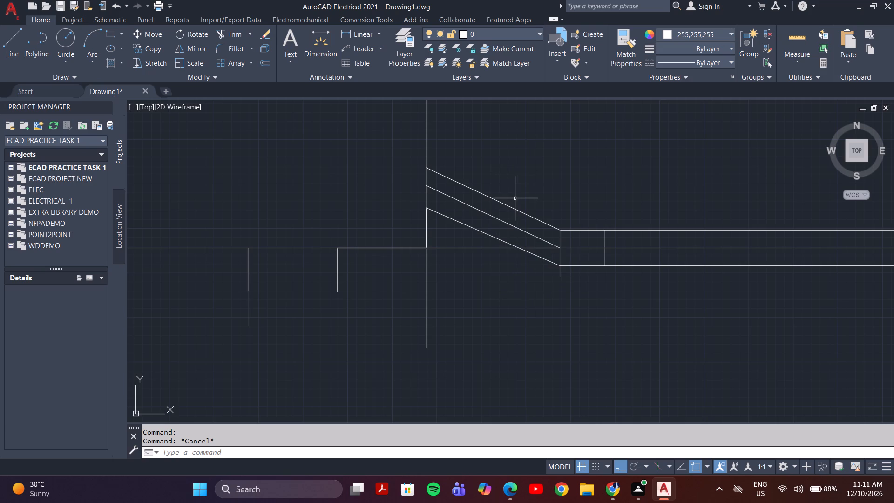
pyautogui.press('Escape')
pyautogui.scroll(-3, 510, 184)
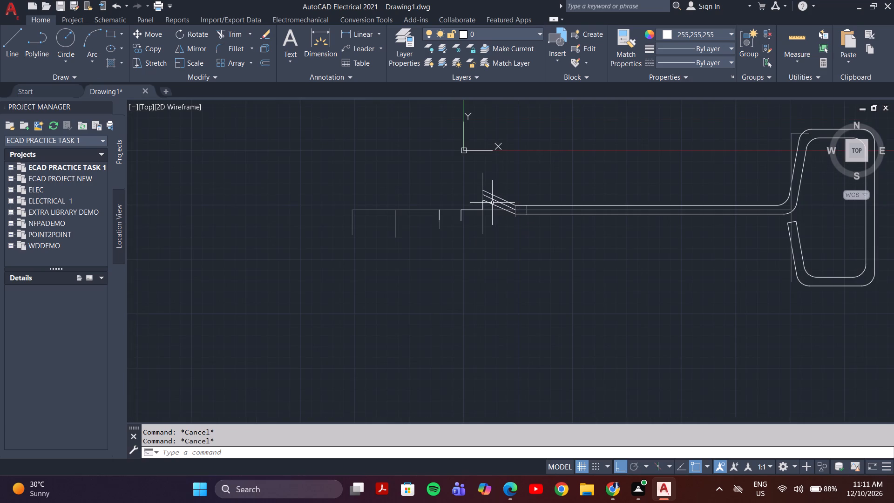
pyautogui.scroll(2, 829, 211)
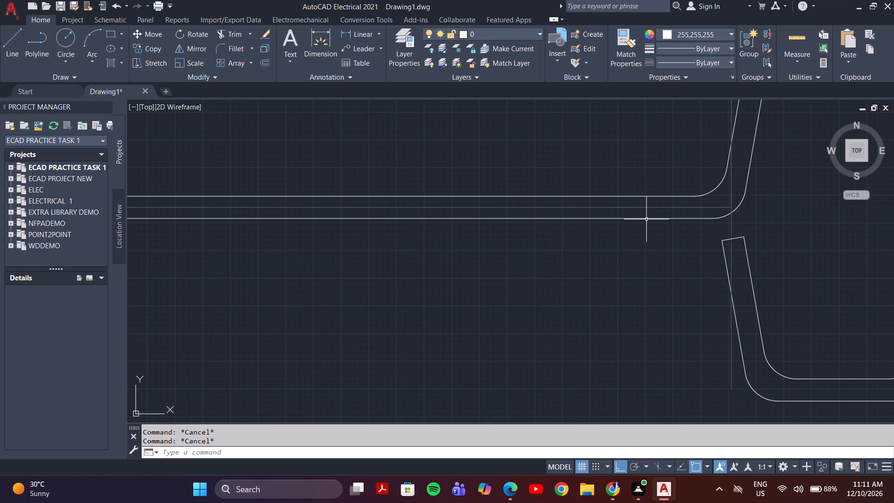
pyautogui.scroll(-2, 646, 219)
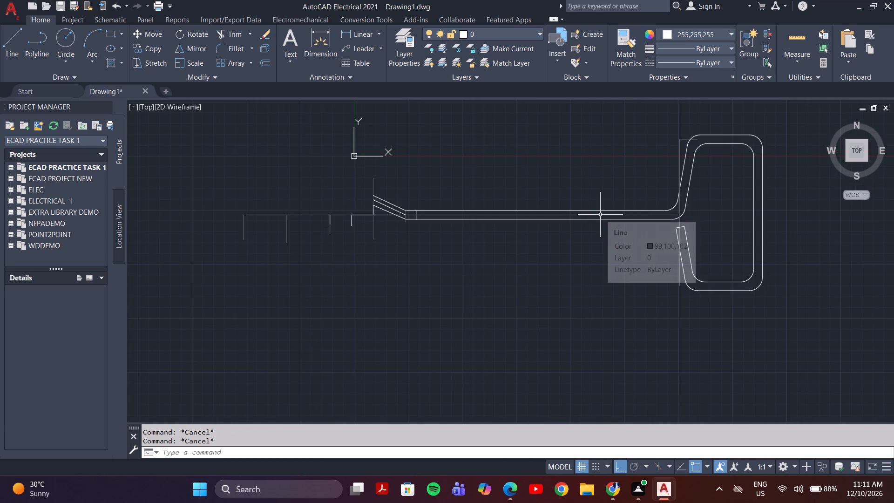
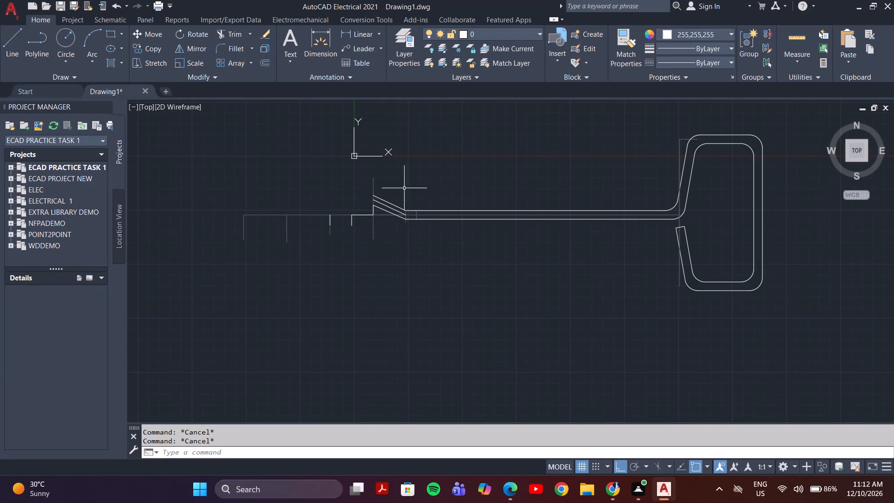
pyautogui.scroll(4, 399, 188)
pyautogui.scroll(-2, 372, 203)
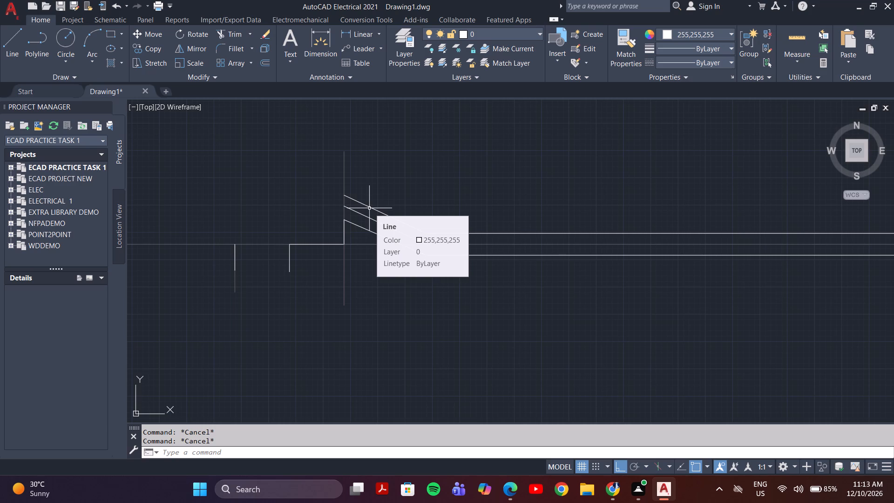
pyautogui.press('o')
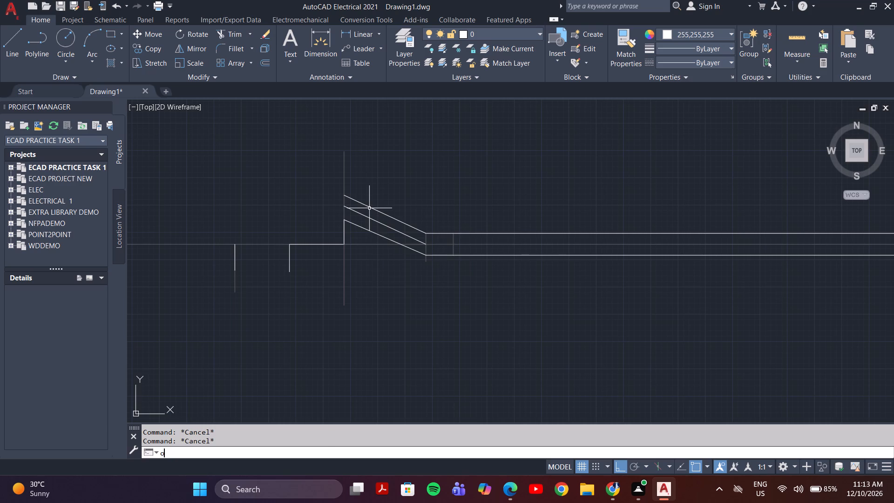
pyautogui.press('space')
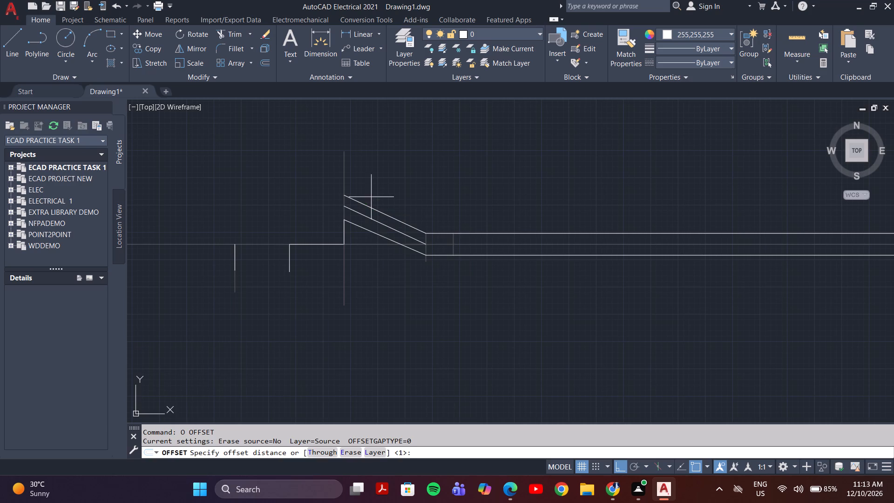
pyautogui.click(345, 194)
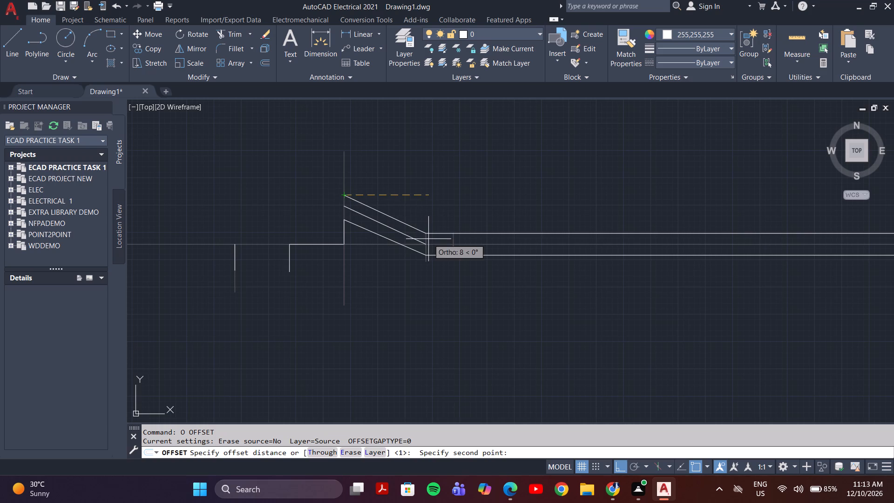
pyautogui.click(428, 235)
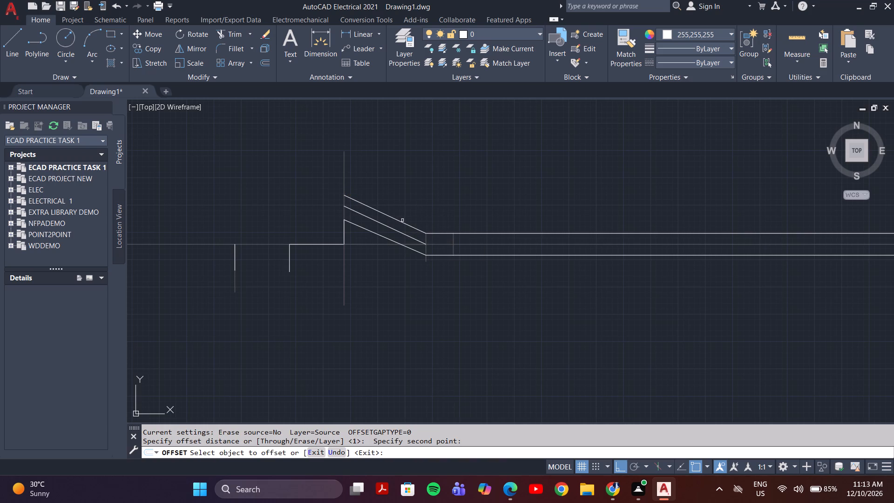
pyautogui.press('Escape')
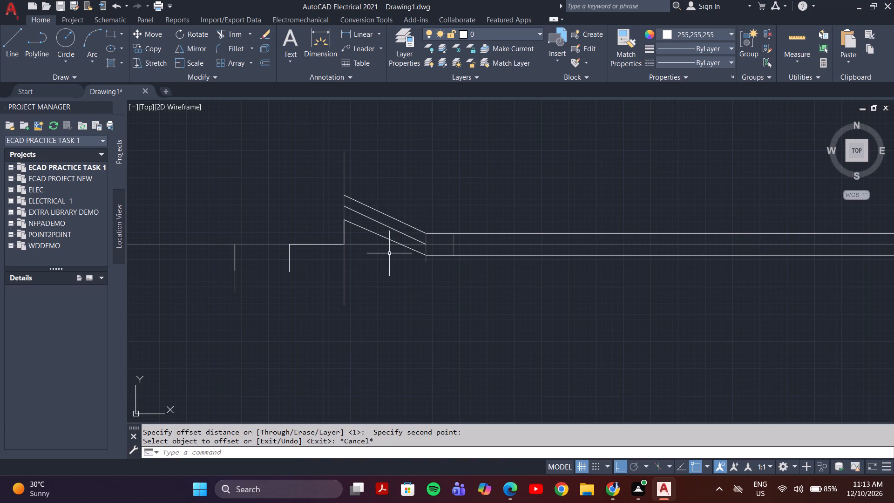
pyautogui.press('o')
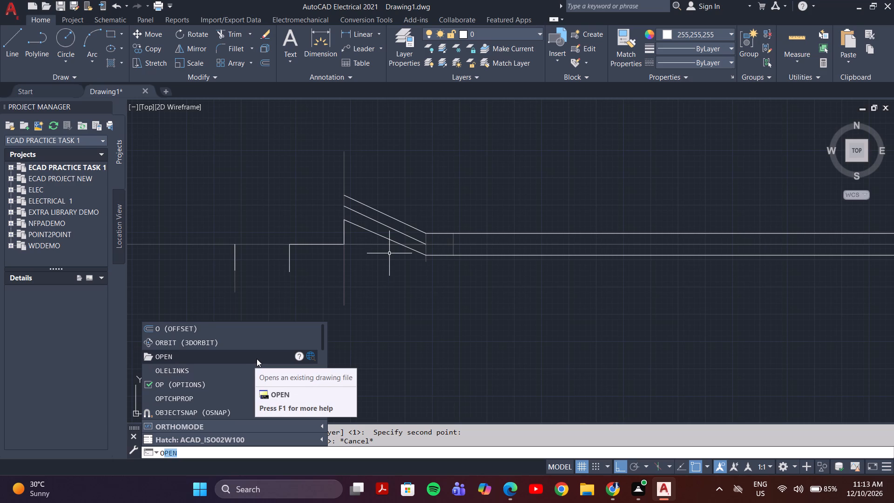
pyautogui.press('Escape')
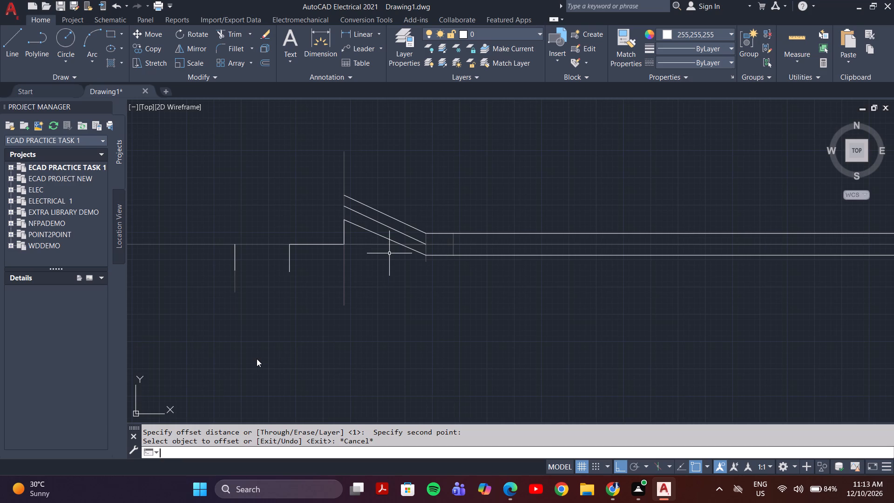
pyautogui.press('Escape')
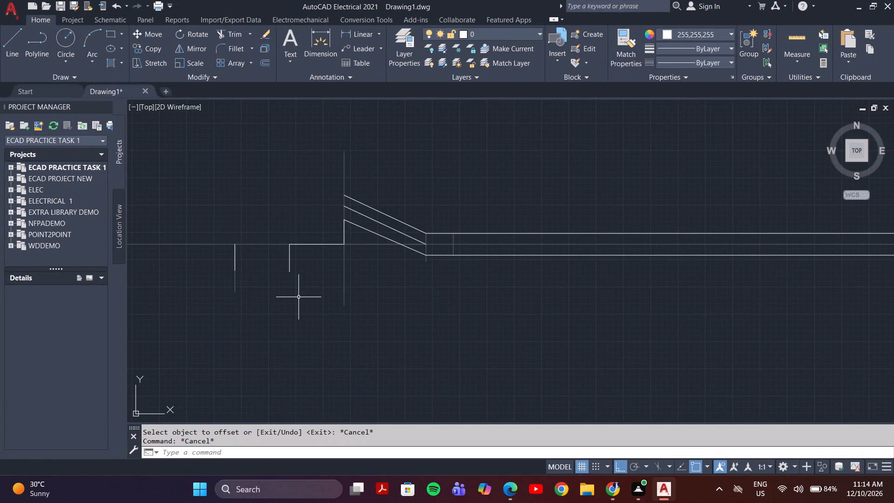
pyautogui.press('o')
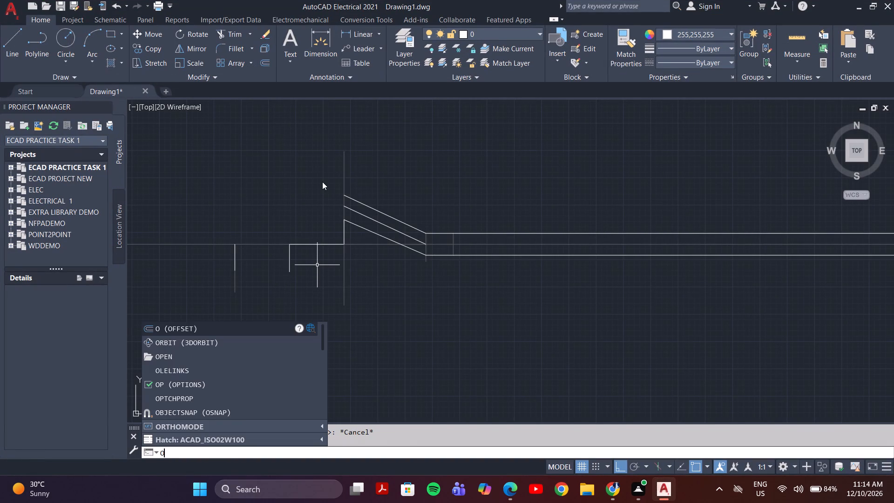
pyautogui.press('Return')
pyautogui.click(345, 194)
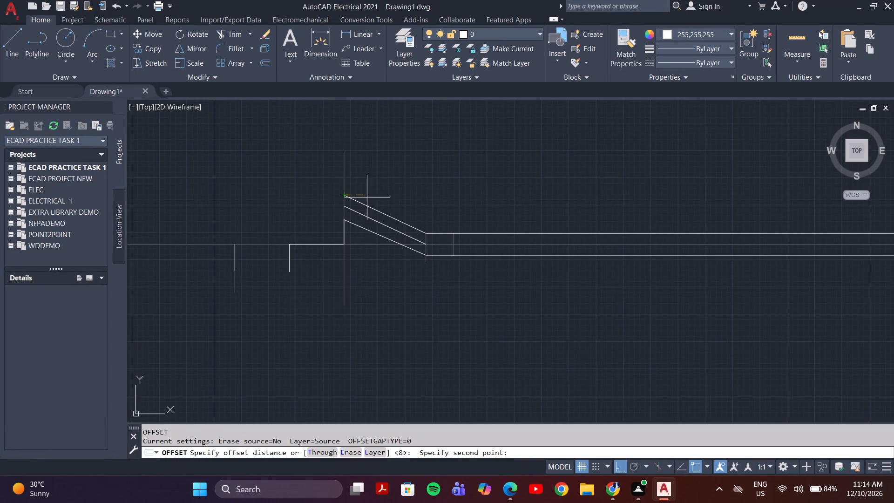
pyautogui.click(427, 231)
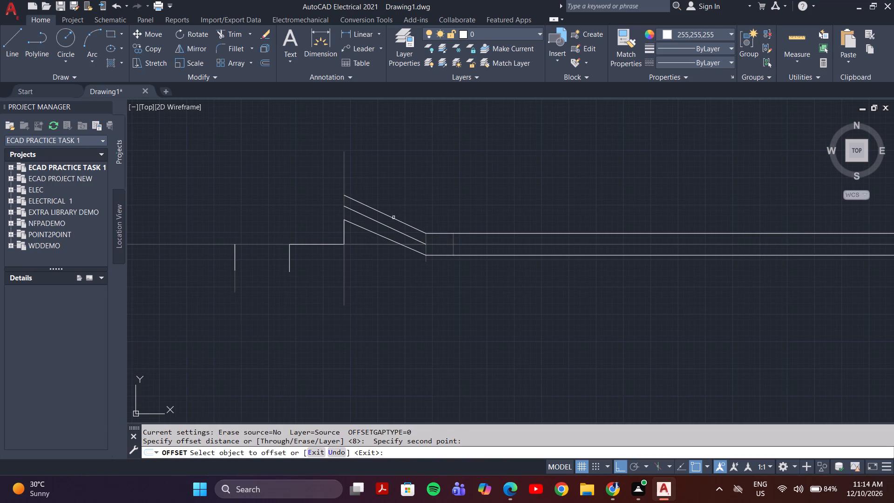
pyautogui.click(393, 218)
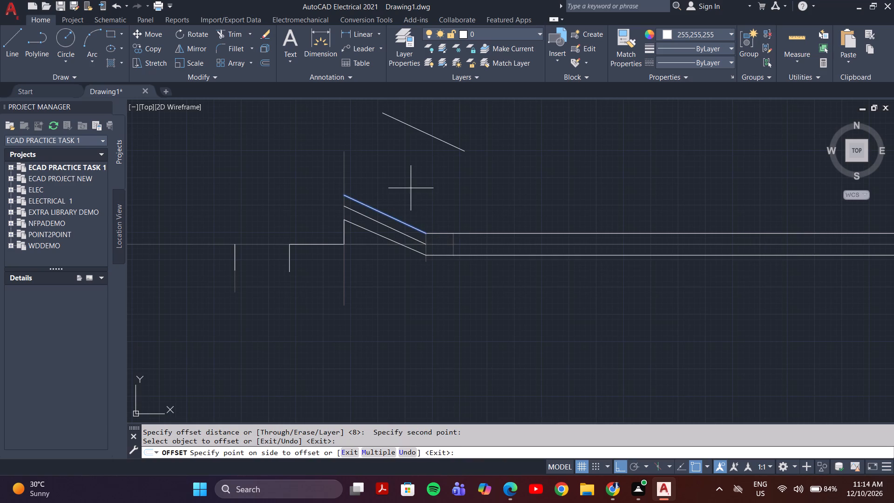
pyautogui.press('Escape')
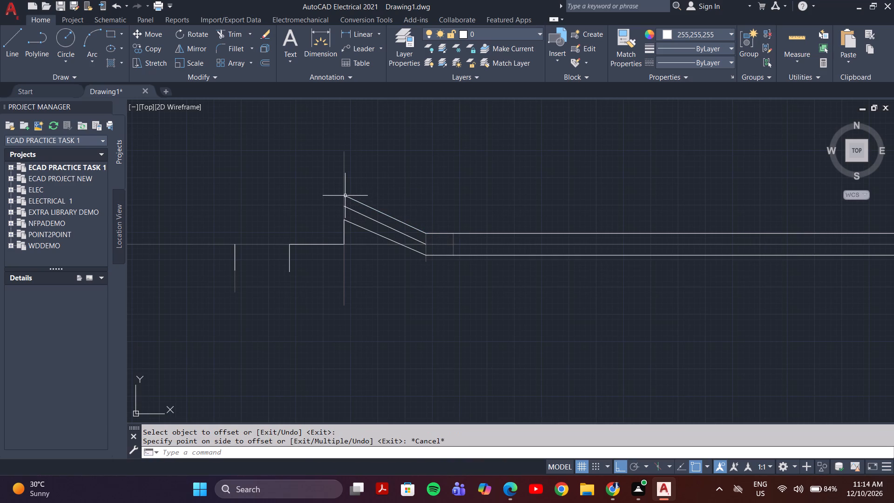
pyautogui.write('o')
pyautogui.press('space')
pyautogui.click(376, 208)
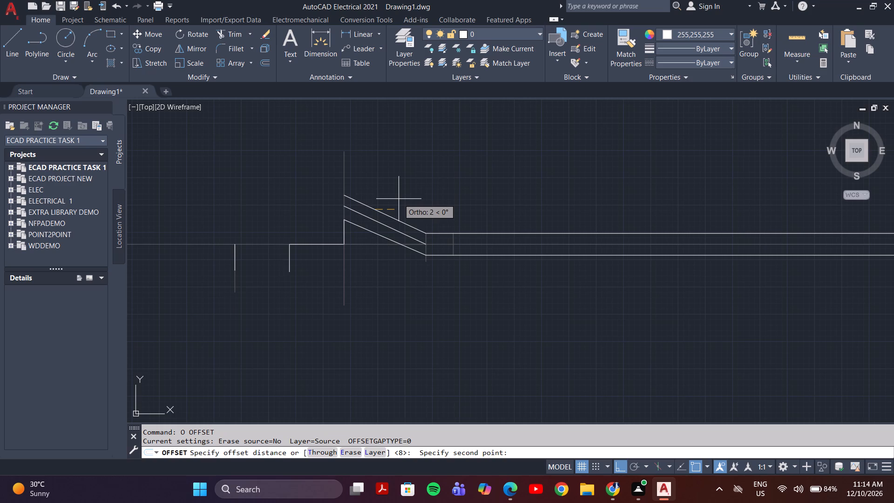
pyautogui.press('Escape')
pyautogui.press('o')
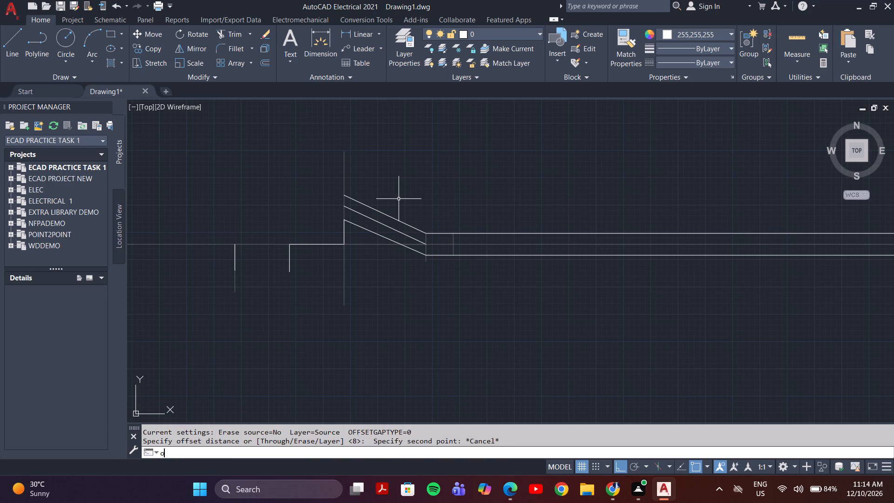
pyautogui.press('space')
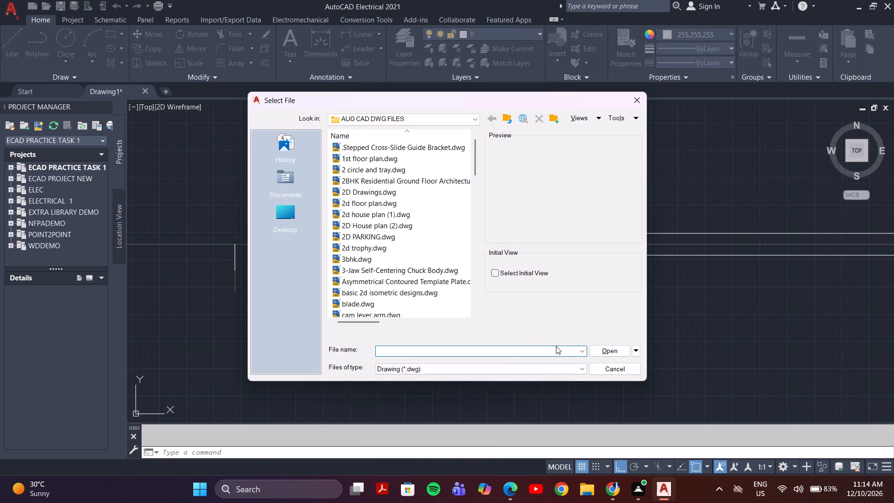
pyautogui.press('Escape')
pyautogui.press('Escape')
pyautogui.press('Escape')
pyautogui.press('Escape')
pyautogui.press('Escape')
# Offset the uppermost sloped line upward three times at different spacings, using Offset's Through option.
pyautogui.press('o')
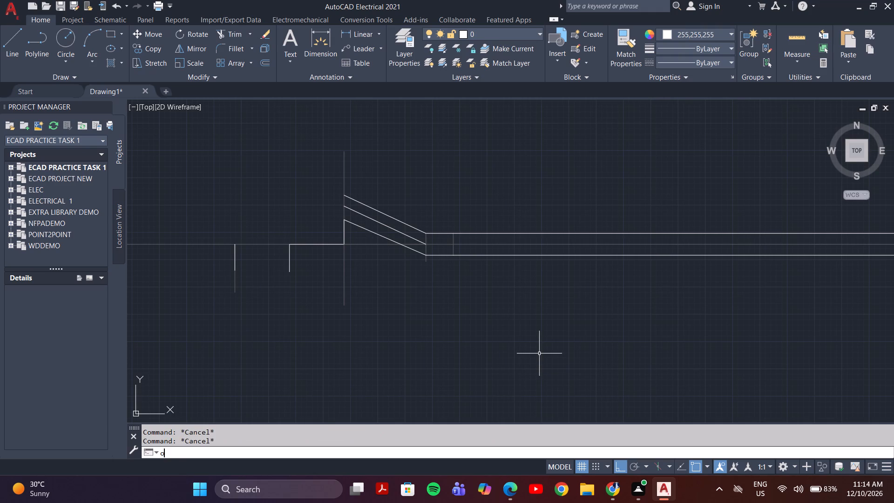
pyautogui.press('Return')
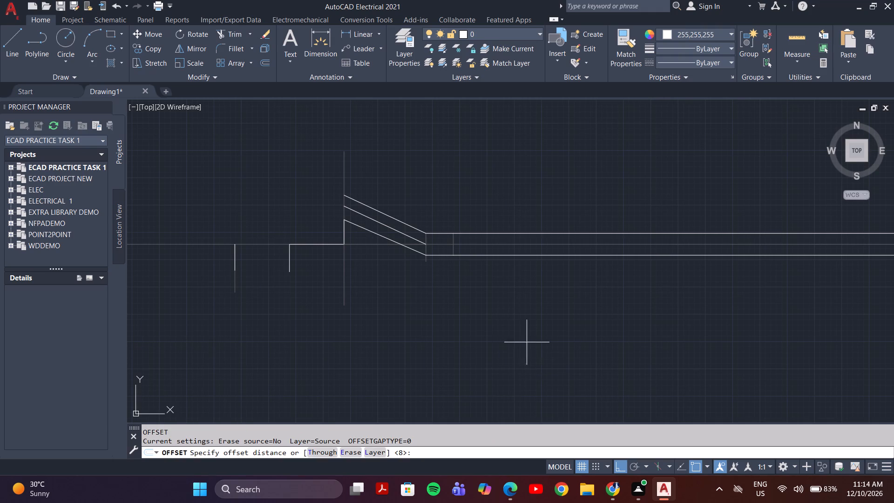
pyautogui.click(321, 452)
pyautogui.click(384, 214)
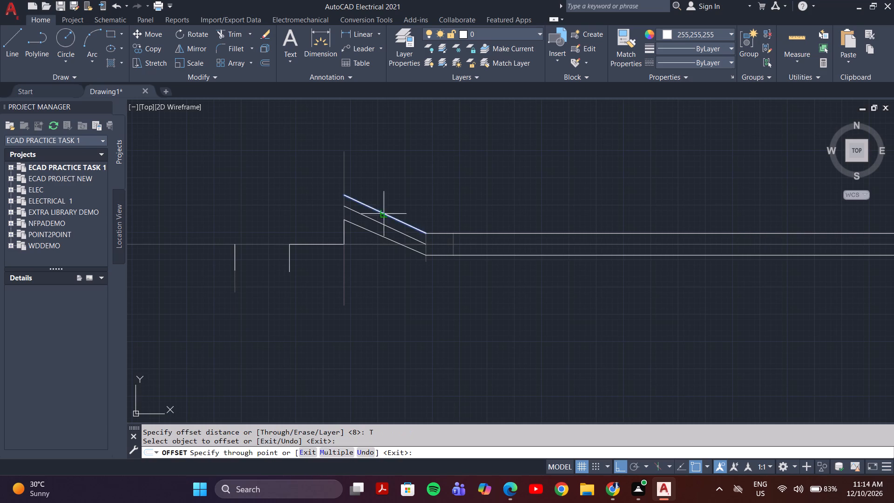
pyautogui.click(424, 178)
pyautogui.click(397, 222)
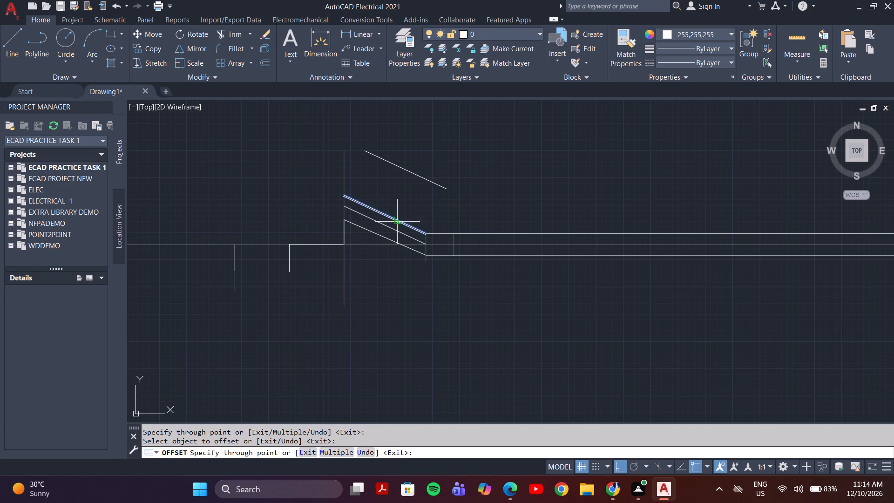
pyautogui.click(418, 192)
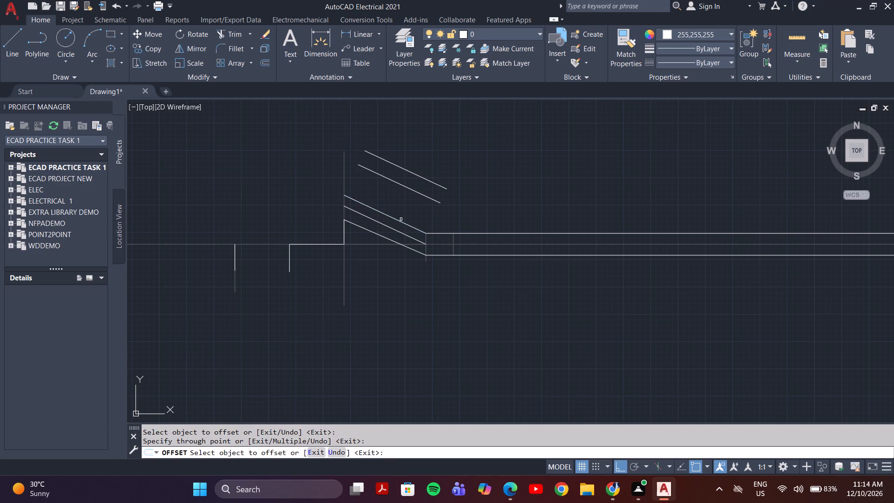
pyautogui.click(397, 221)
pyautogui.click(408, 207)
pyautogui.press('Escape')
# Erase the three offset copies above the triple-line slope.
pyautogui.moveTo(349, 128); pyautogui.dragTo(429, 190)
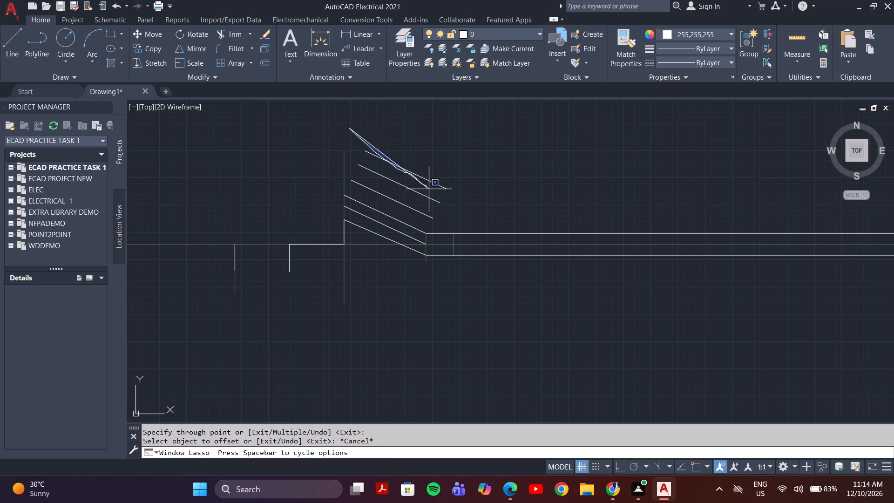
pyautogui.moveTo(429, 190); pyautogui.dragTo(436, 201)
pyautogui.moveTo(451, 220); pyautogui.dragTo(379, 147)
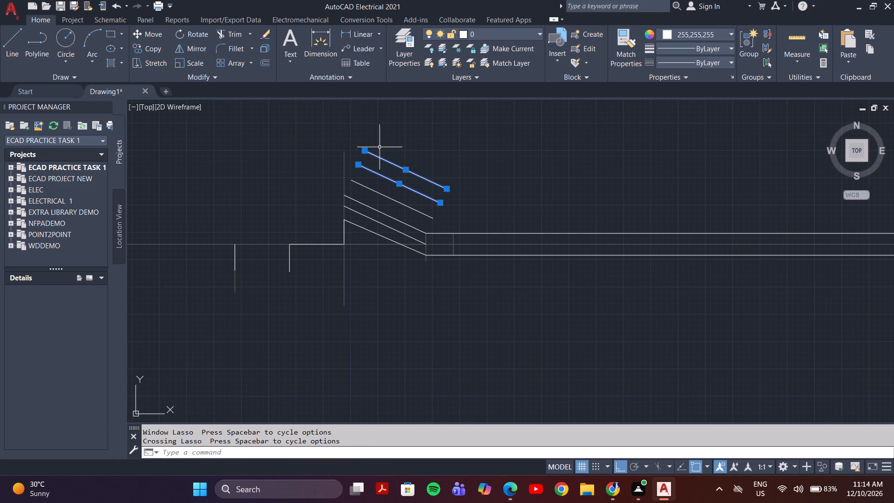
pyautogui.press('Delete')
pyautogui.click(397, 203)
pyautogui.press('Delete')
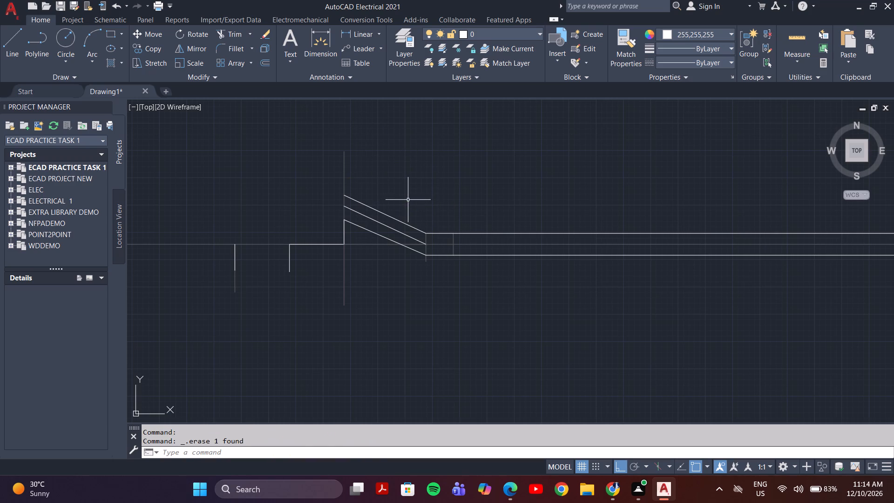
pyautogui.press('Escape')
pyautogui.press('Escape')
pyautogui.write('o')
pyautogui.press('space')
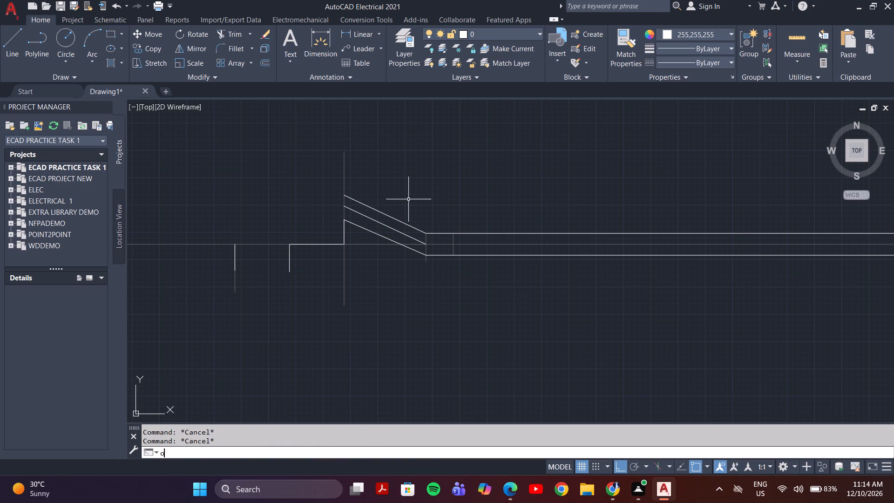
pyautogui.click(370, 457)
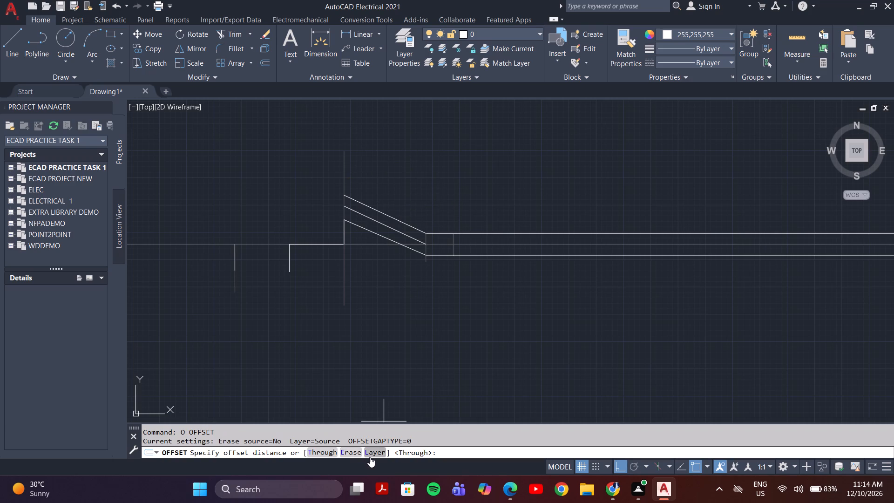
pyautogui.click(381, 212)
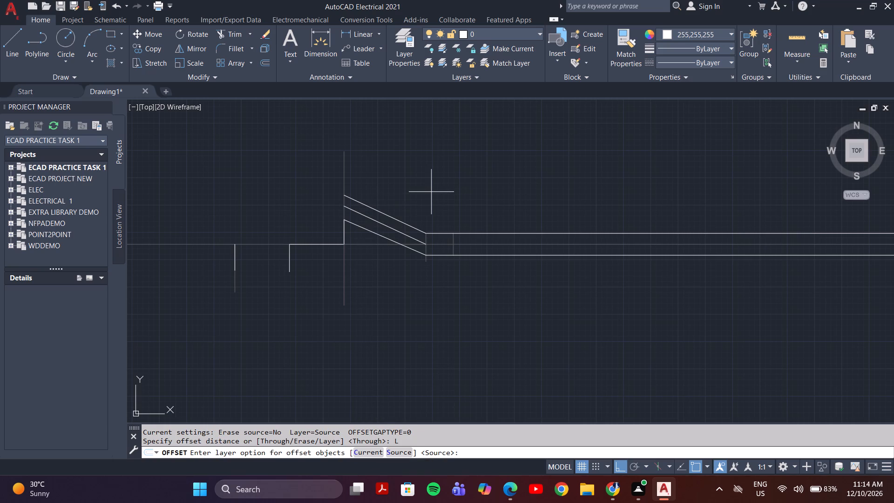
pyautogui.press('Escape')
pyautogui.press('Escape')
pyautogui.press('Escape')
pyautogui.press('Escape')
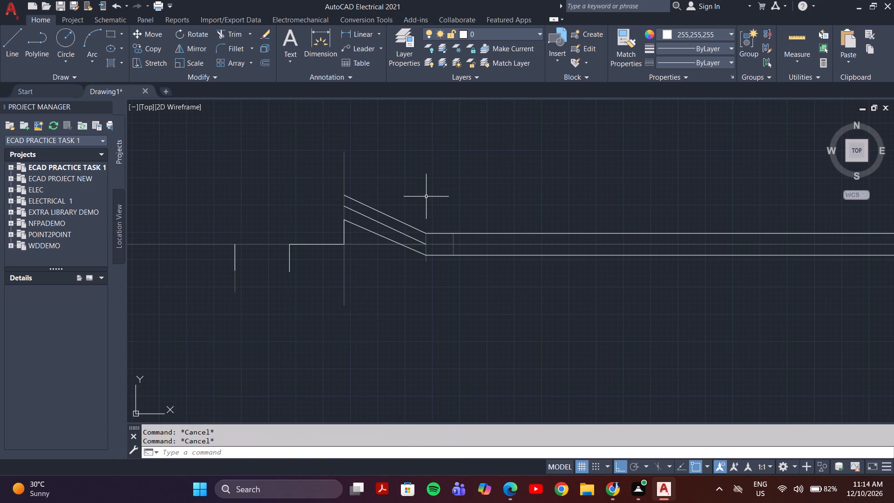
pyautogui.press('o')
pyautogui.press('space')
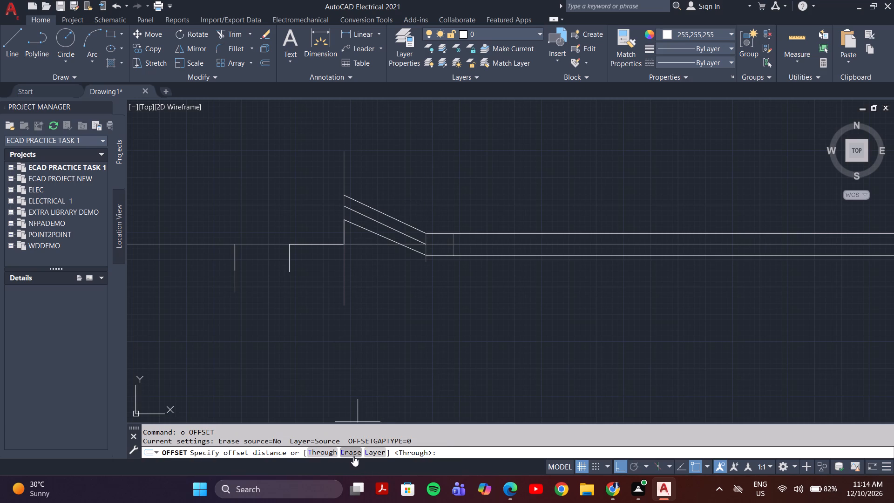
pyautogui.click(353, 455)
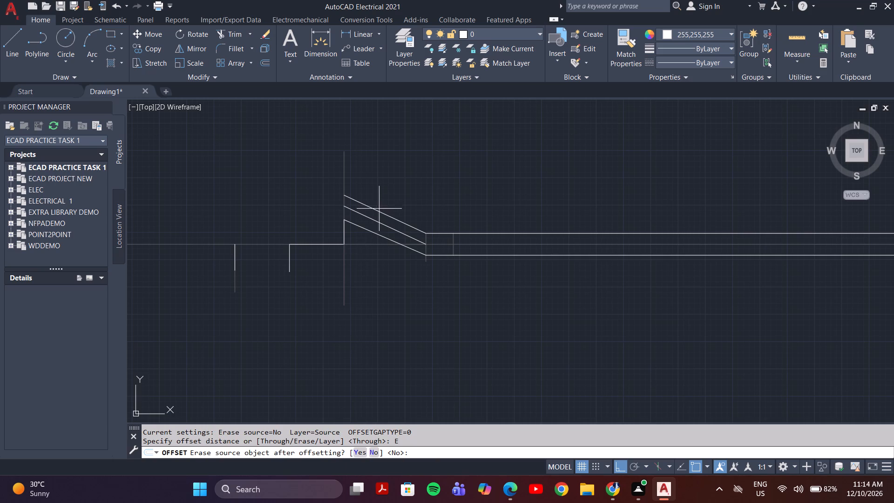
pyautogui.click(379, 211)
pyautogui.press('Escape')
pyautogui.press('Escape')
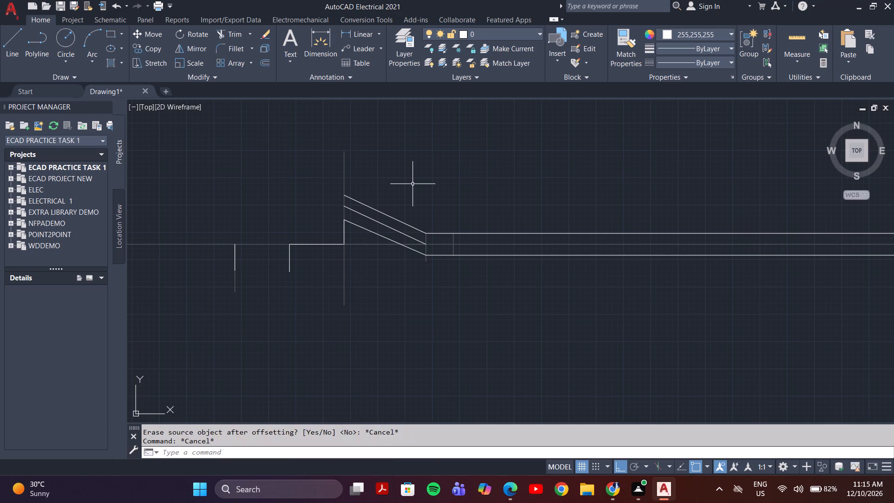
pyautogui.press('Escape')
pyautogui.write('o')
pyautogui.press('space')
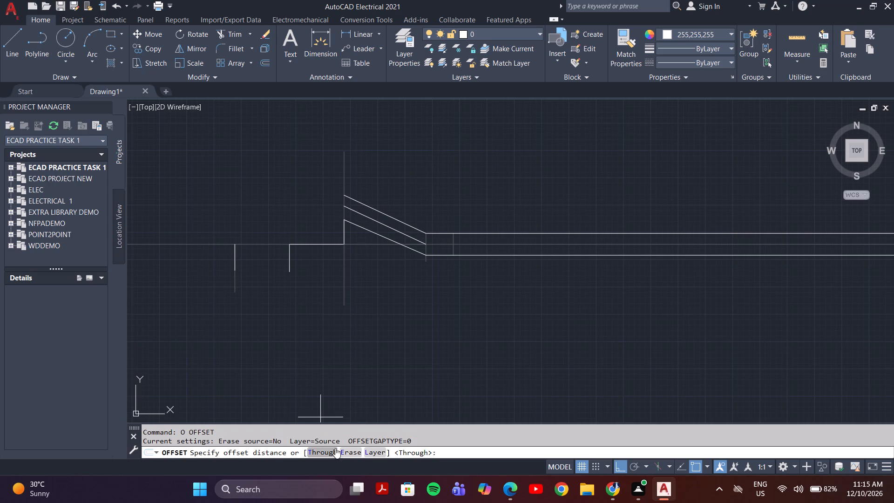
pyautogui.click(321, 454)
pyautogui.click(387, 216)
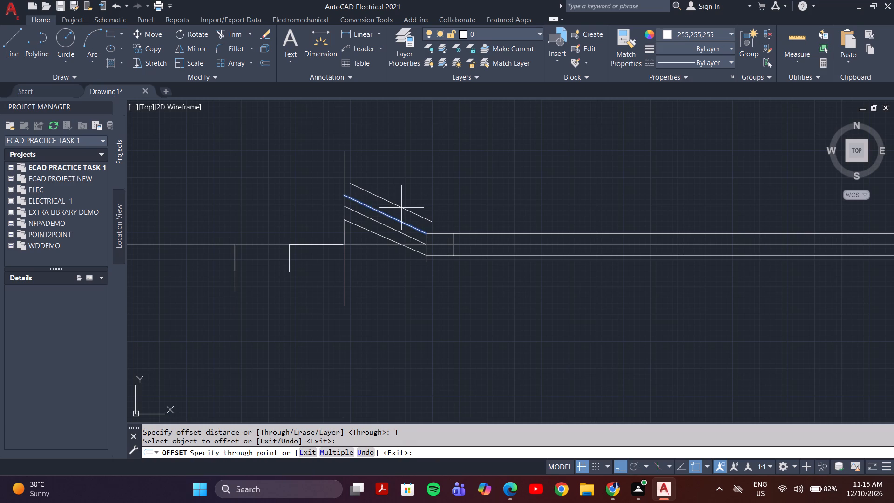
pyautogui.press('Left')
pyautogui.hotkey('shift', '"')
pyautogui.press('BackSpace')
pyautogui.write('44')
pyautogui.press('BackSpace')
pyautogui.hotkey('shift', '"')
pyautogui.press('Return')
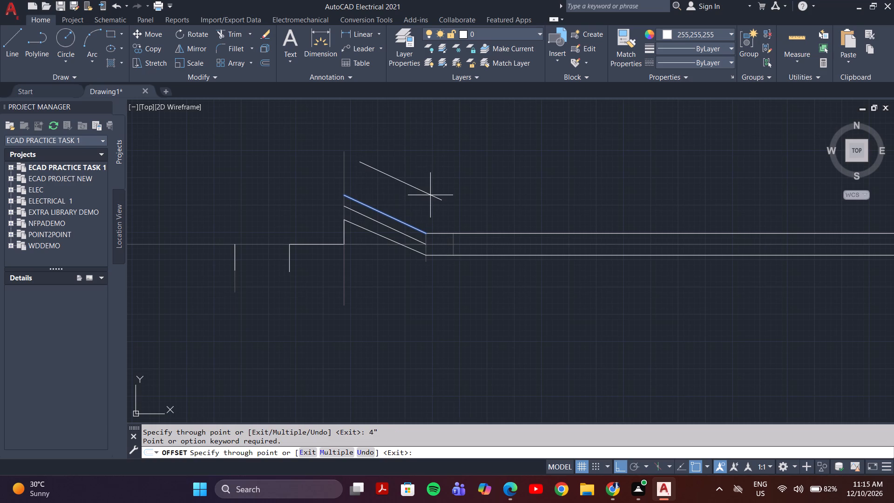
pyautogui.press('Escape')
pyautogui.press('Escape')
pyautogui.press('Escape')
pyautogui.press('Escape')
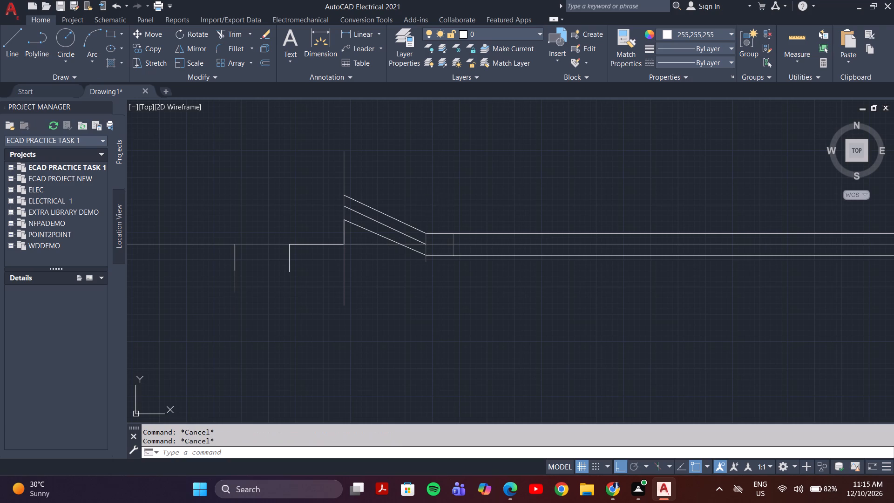
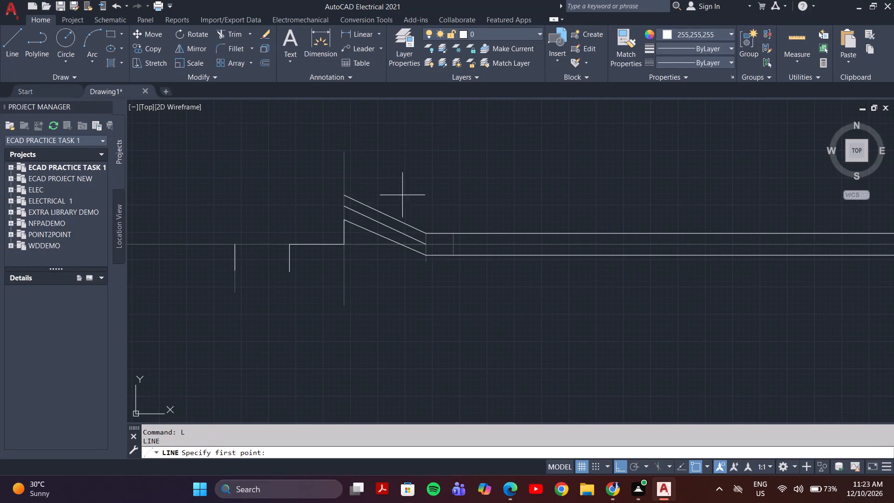
# With Ortho off, draw a diagonal line from the lowest slope's upper-left end to the bottom end of the nearest short vertical line.
pyautogui.click(343, 221)
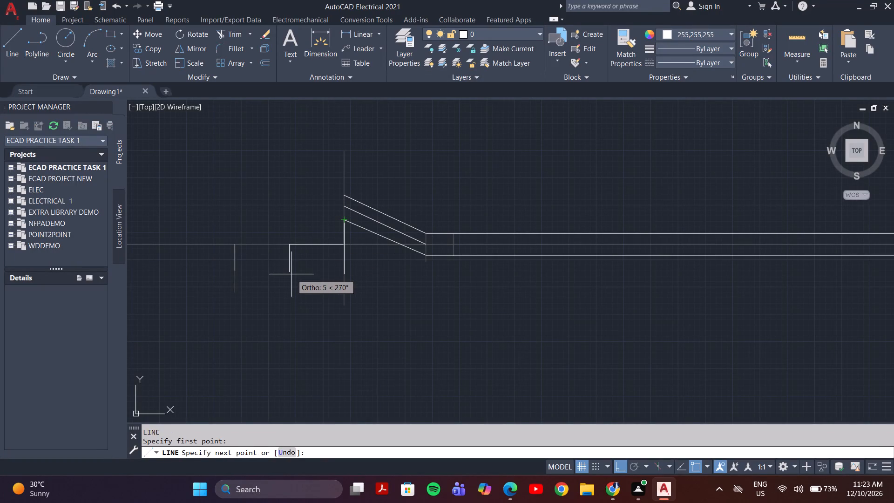
pyautogui.press('F8')
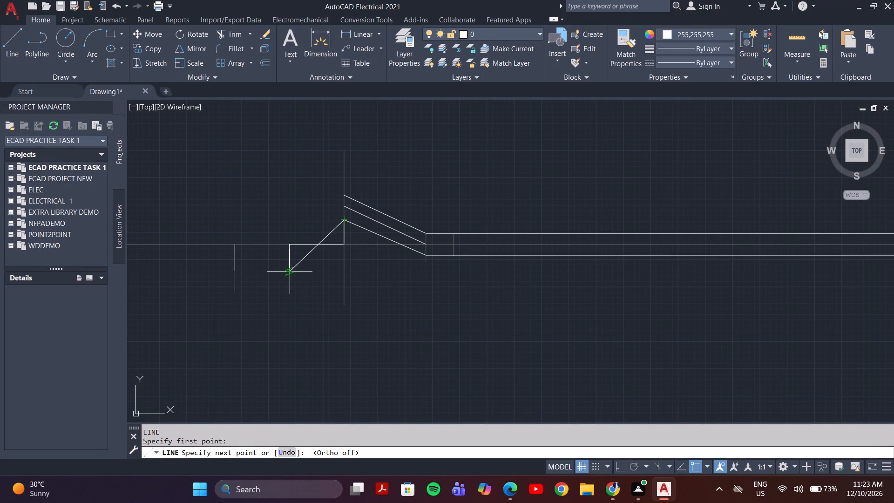
pyautogui.click(288, 271)
pyautogui.press('space')
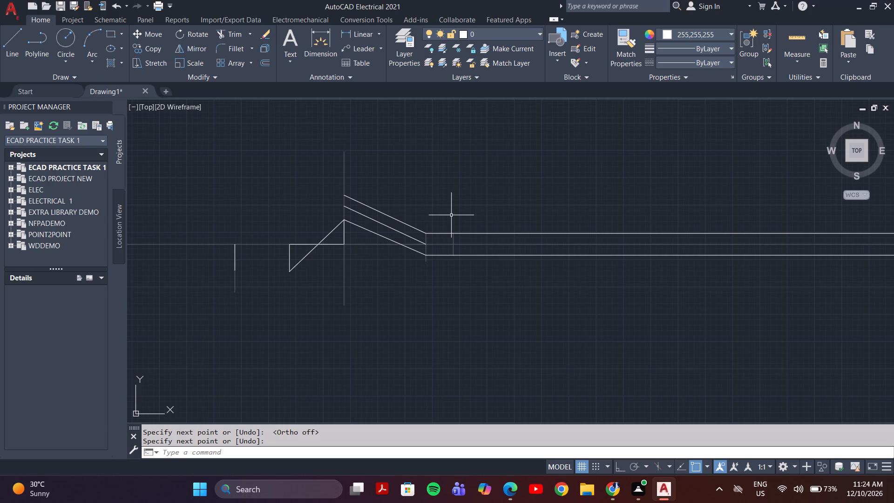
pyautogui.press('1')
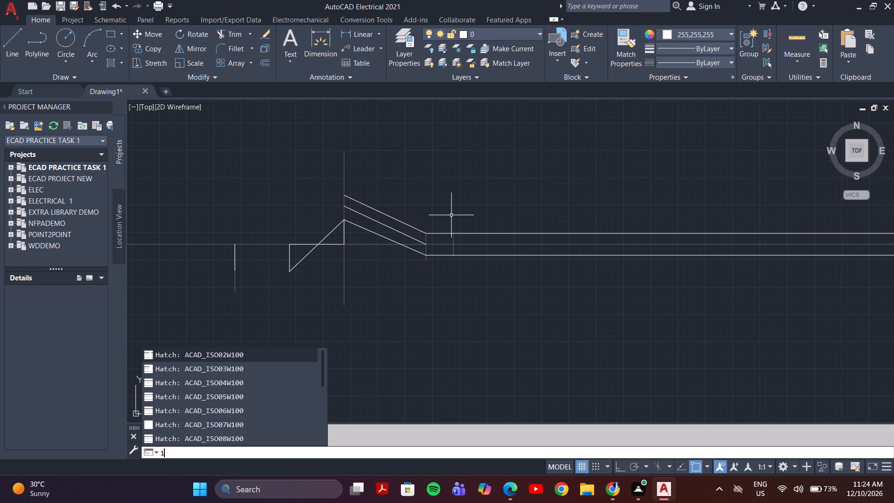
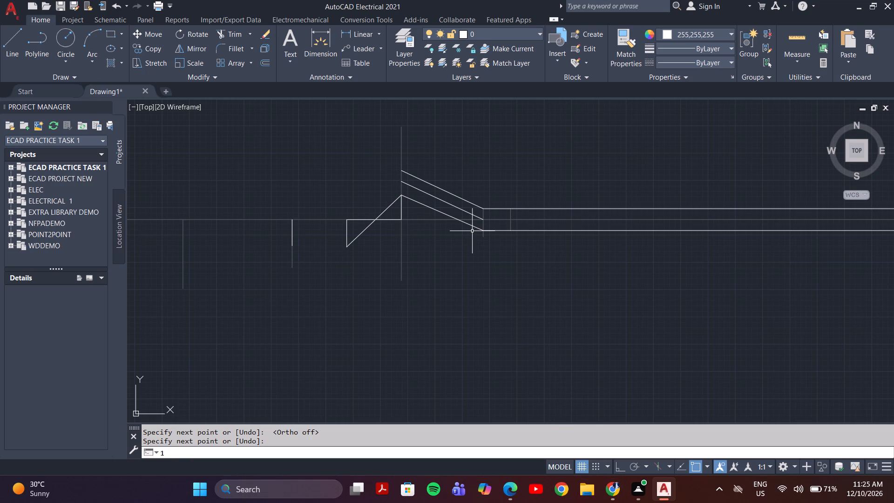
# Draw a diagonal line from the middle slope's upper-left end to the midpoint of the nearest short vertical line.
pyautogui.click(22, 34)
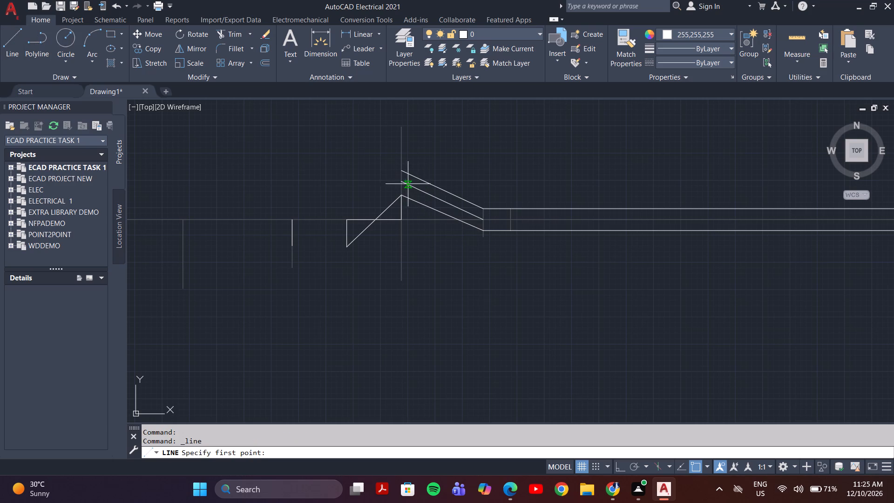
pyautogui.click(400, 180)
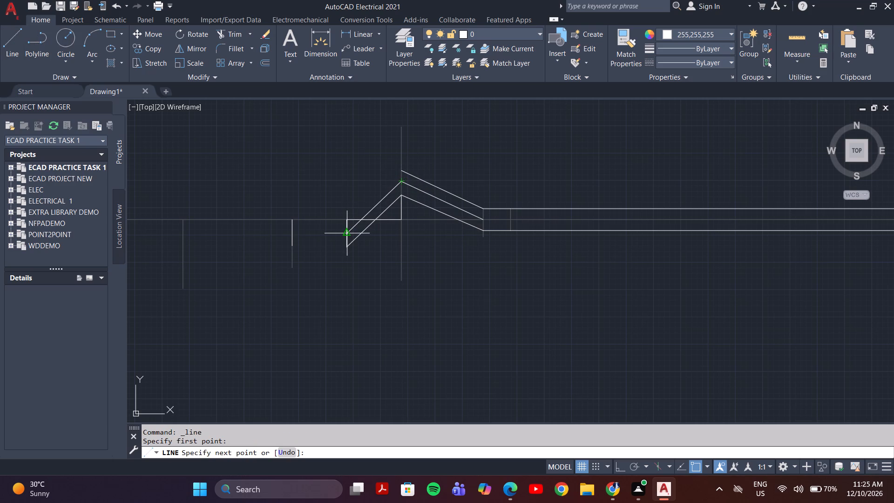
pyautogui.click(345, 232)
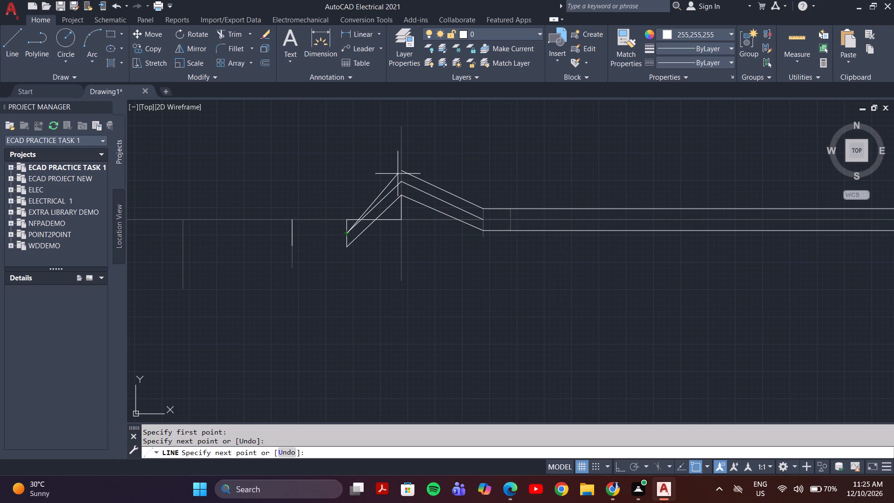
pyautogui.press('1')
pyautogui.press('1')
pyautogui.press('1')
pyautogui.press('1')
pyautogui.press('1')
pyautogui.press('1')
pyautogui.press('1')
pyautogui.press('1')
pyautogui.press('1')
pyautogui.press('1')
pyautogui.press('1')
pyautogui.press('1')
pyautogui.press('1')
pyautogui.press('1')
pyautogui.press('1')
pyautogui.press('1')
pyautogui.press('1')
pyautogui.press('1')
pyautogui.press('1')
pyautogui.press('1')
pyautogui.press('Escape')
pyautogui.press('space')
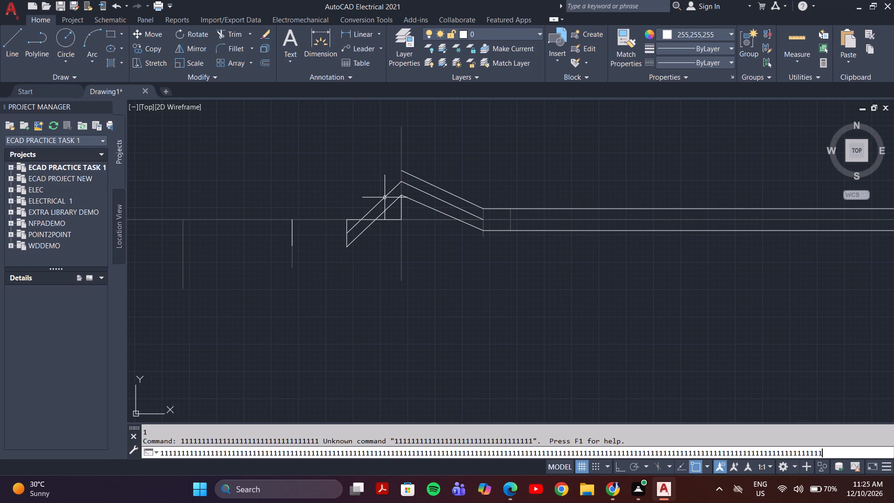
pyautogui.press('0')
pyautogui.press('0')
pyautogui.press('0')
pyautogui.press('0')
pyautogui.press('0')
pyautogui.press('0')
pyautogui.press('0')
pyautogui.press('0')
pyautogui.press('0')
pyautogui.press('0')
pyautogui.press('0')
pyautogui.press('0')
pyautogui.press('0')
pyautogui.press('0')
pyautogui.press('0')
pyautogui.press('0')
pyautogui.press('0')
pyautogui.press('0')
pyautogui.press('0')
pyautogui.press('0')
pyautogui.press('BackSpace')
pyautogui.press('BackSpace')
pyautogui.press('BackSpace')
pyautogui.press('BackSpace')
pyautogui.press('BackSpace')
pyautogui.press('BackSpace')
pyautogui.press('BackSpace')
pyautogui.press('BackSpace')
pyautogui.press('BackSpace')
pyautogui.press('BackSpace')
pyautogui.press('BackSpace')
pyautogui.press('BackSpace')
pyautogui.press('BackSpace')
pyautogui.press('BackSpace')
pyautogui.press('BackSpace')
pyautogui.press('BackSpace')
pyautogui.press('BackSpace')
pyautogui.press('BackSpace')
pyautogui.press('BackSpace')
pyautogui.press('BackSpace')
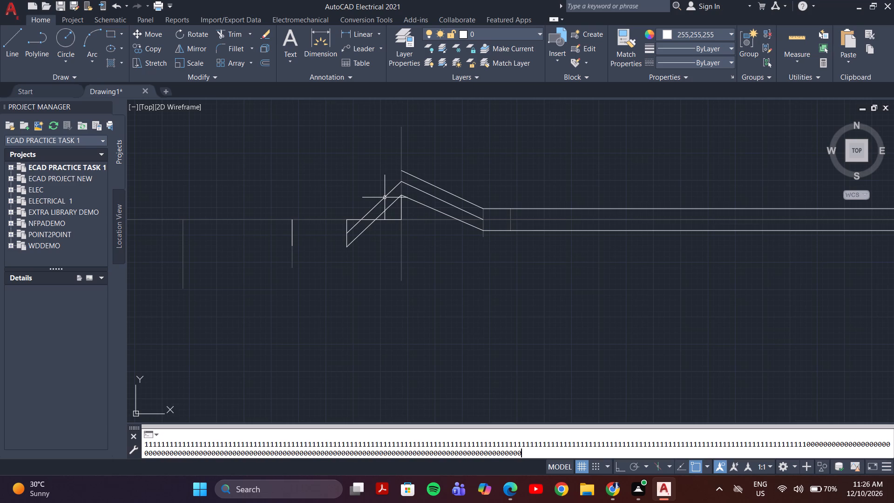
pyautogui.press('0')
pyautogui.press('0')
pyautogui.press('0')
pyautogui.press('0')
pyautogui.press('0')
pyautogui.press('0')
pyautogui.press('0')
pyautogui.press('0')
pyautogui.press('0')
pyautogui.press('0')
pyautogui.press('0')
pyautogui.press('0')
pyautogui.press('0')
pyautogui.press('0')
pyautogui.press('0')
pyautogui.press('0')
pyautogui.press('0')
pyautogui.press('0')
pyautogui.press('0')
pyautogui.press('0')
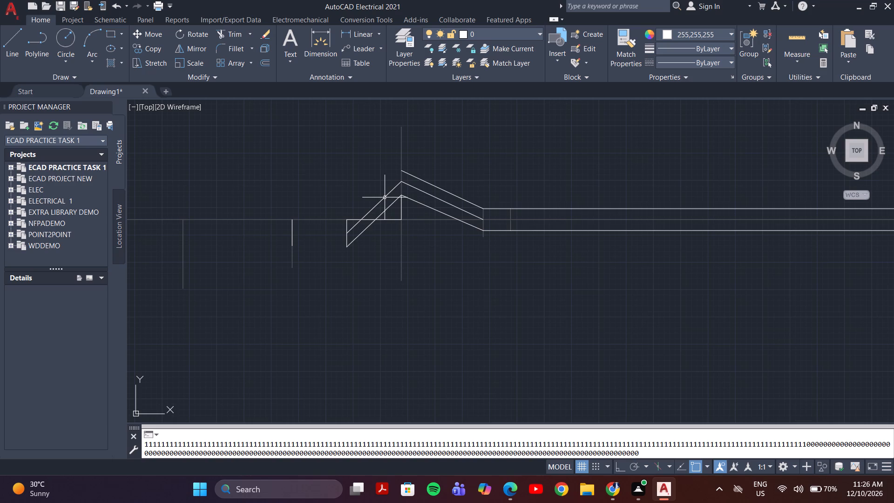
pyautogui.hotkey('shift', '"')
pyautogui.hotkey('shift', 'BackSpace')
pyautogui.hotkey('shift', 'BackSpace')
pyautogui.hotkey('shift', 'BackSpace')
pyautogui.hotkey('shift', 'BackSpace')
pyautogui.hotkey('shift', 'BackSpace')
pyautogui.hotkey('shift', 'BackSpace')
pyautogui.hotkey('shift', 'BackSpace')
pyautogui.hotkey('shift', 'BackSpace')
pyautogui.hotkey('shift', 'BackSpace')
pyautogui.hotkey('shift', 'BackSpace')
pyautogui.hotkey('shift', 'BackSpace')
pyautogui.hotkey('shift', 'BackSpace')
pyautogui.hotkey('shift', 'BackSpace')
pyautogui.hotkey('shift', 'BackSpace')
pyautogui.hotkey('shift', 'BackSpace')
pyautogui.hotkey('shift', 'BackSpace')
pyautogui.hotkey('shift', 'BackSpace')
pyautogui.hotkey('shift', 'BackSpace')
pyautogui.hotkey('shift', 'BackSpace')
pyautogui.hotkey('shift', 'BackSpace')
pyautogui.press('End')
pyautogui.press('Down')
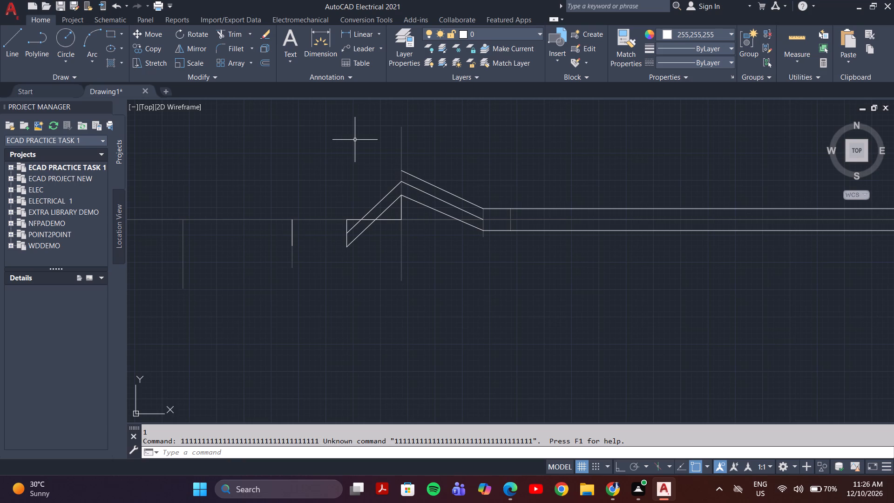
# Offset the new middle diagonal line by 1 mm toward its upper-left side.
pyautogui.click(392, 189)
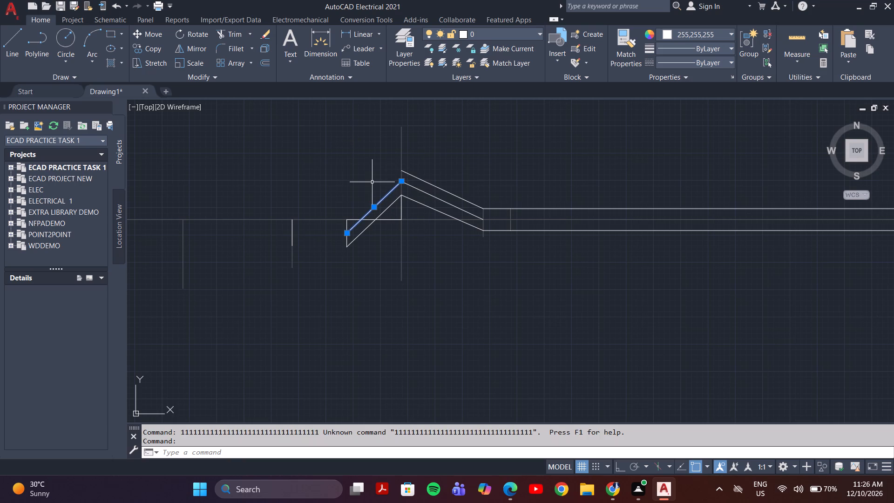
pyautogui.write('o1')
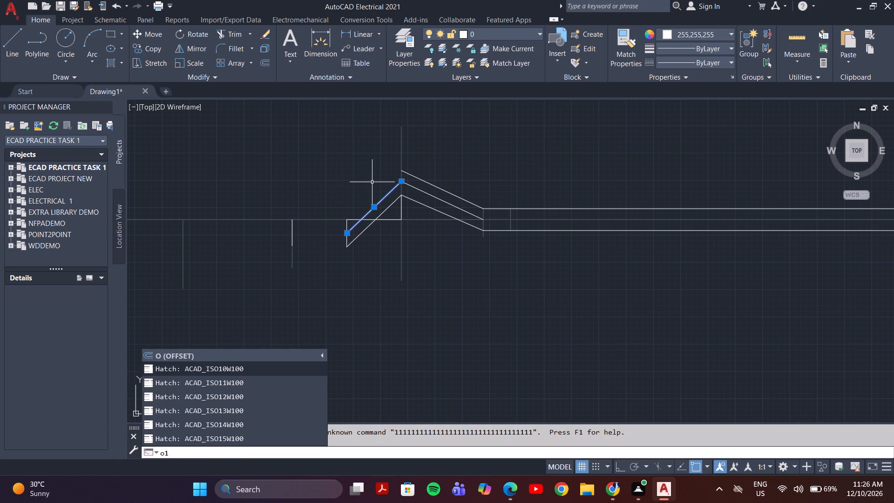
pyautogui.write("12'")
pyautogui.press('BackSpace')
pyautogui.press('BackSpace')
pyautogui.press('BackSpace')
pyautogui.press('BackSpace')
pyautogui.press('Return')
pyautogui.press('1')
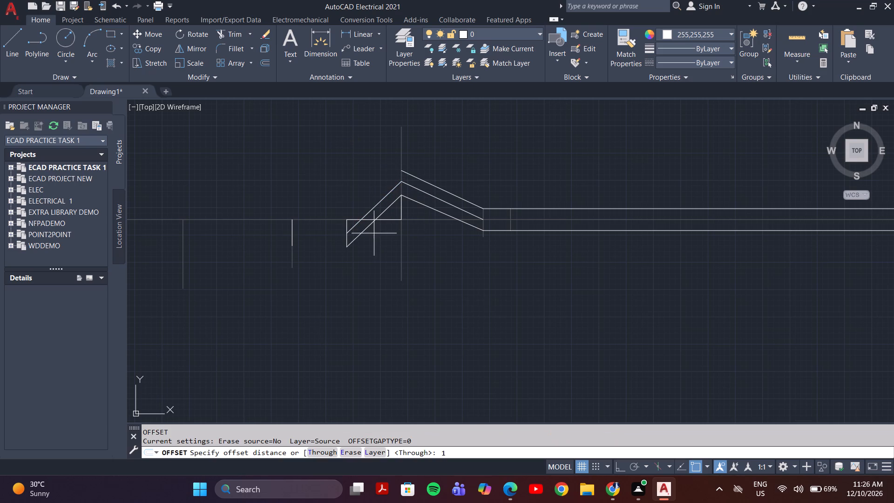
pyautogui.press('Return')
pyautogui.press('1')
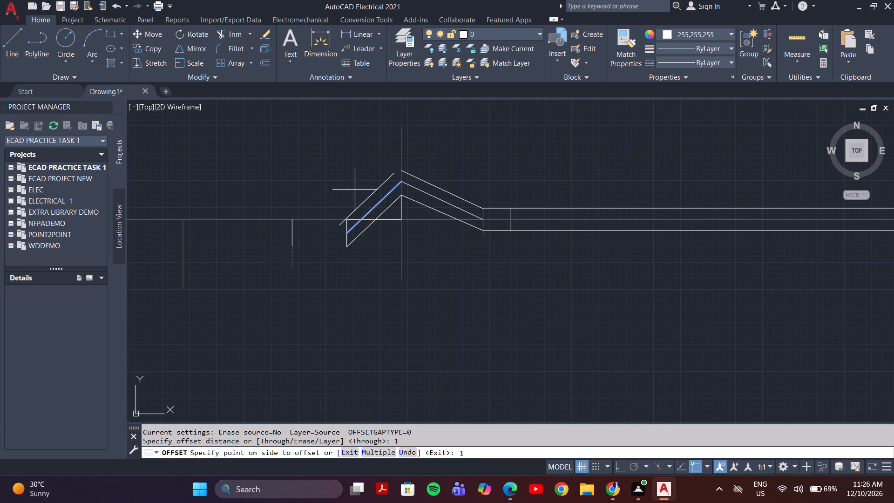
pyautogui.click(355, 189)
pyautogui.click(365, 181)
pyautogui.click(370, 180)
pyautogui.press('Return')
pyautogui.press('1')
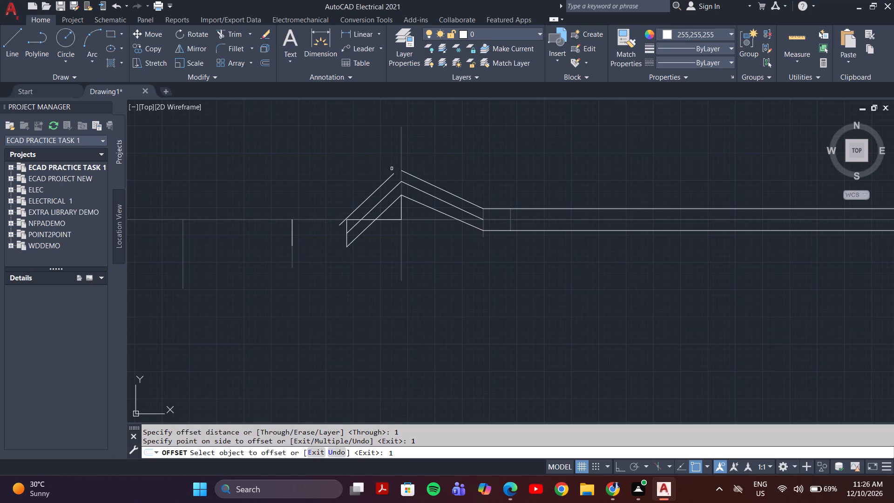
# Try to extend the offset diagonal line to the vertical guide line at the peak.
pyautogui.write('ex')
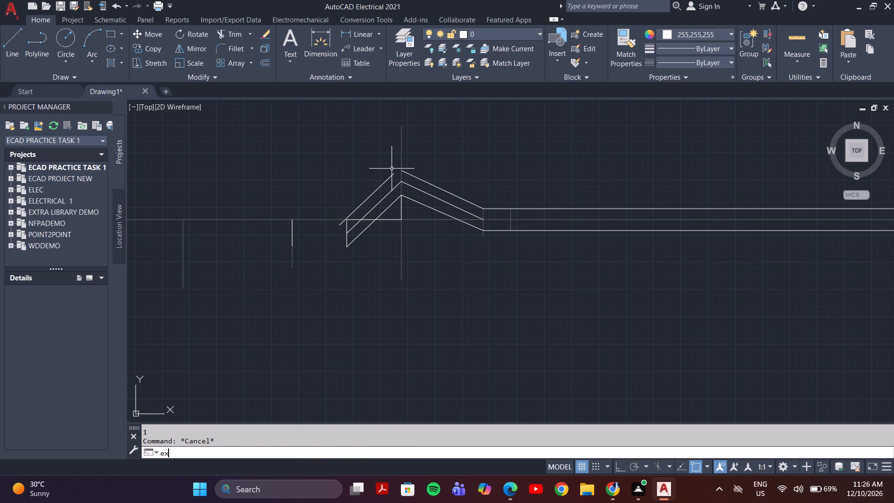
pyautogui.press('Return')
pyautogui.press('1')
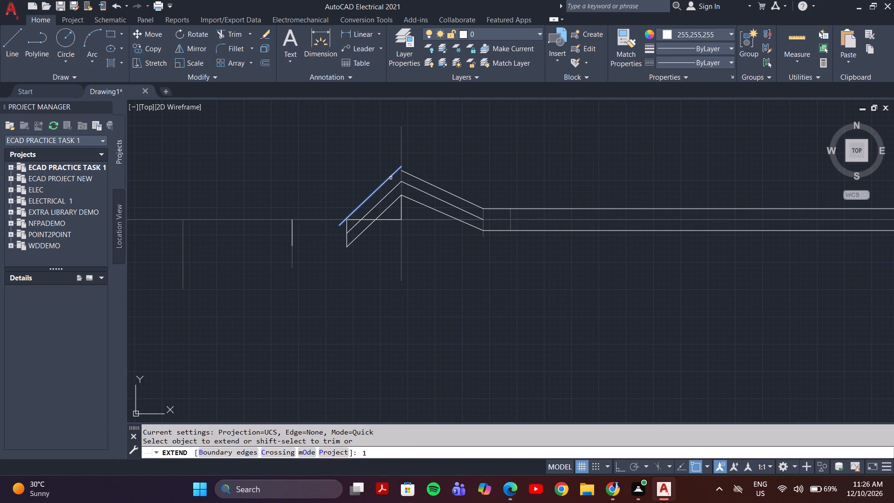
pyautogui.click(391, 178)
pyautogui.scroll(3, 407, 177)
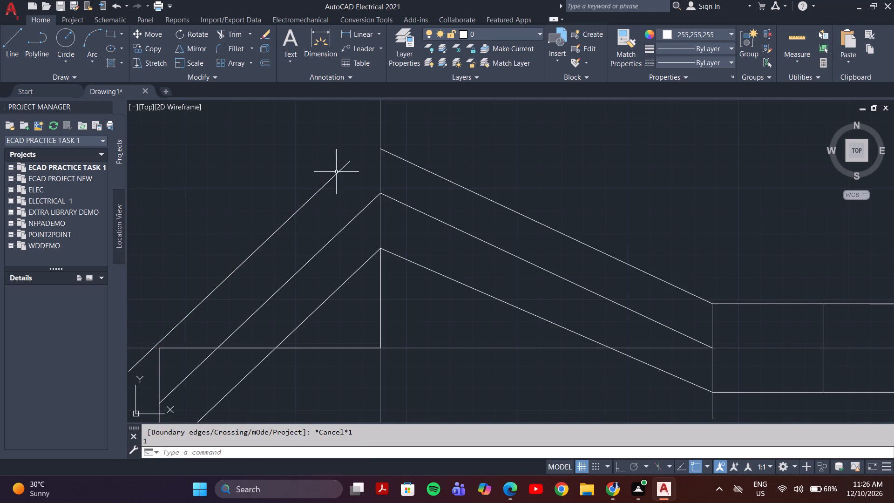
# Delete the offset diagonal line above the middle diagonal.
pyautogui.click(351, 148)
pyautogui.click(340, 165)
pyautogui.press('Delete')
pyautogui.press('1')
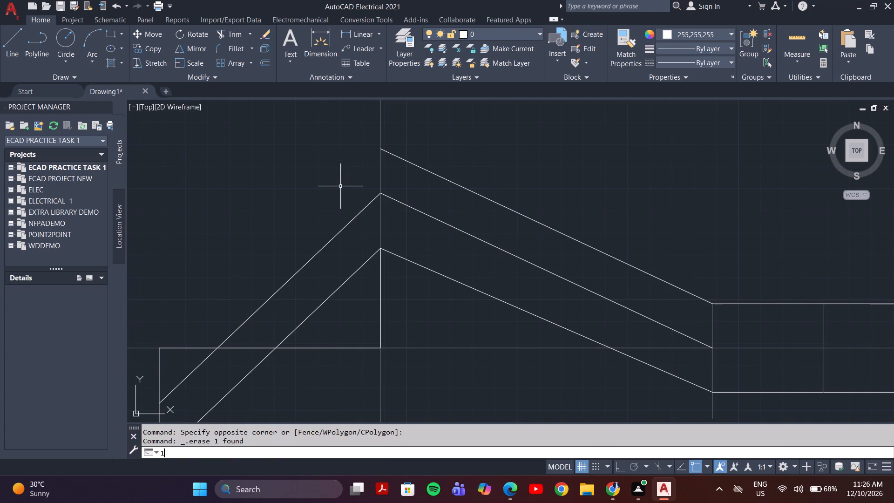
# Draw a diagonal line from the top slope's upper-left end to the top end of the nearest short vertical line.
pyautogui.press('l')
pyautogui.press('Return')
pyautogui.write('12')
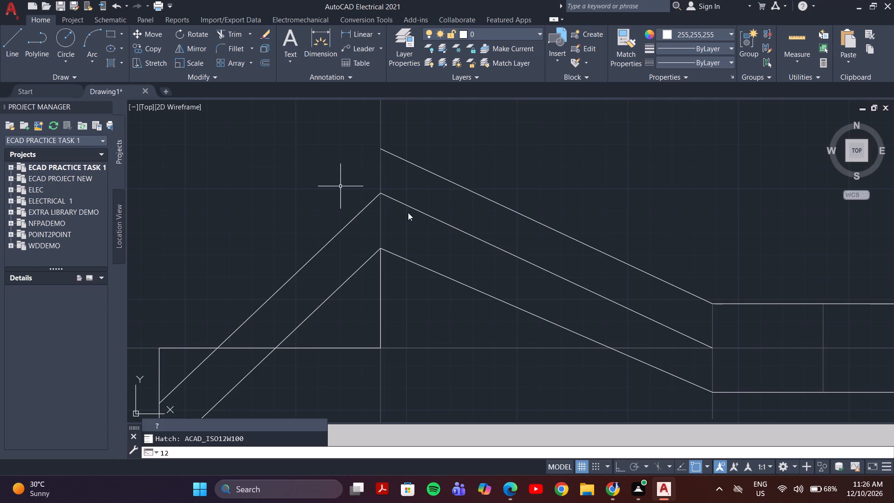
pyautogui.write('12')
pyautogui.press('BackSpace')
pyautogui.press('1')
pyautogui.press('BackSpace')
pyautogui.press('2')
pyautogui.press('BackSpace')
pyautogui.press('1')
pyautogui.press('BackSpace')
pyautogui.press('1')
pyautogui.press('BackSpace')
pyautogui.press('BackSpace')
pyautogui.press('BackSpace')
pyautogui.press('1')
pyautogui.press('BackSpace')
pyautogui.press('BackSpace')
pyautogui.press('l')
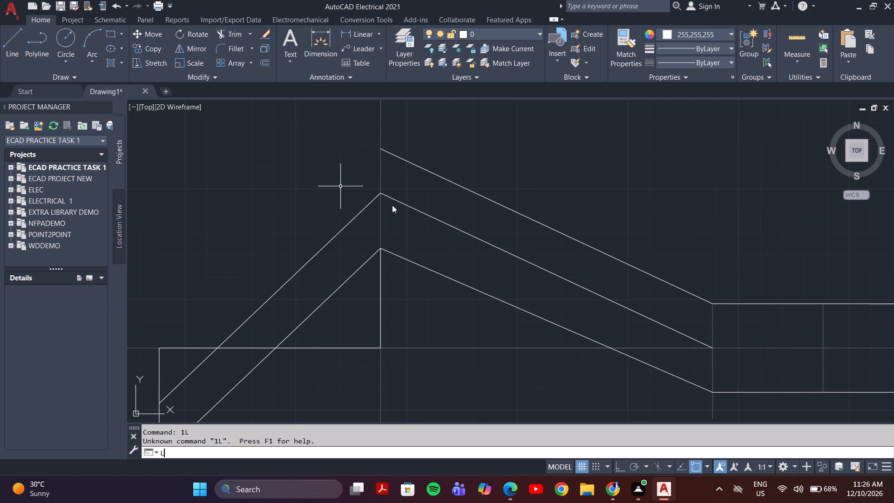
pyautogui.press('Return')
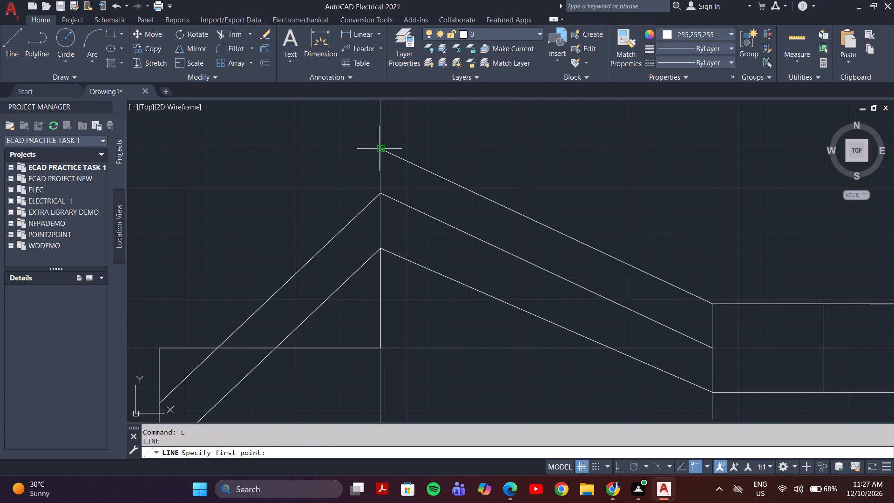
pyautogui.click(380, 149)
pyautogui.click(158, 350)
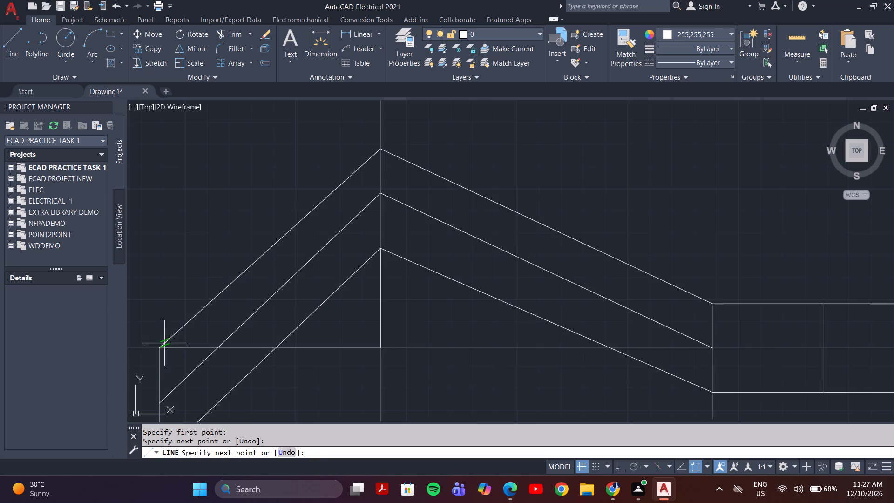
pyautogui.scroll(-2, 224, 279)
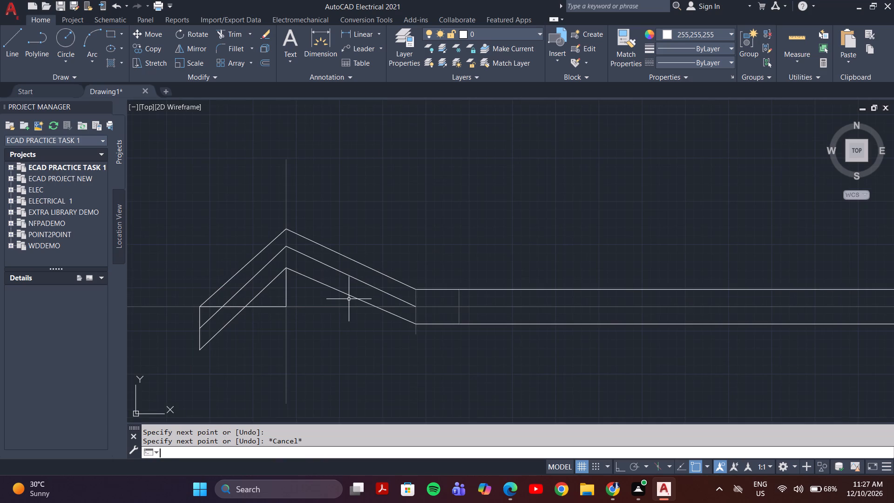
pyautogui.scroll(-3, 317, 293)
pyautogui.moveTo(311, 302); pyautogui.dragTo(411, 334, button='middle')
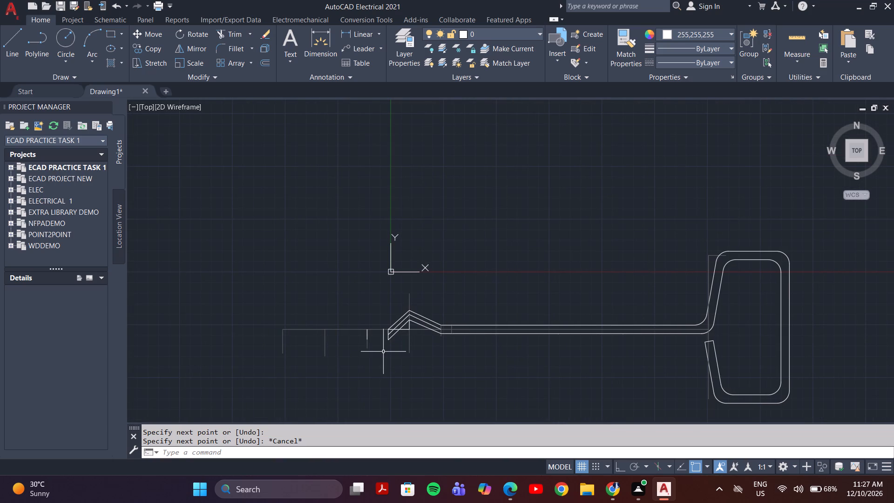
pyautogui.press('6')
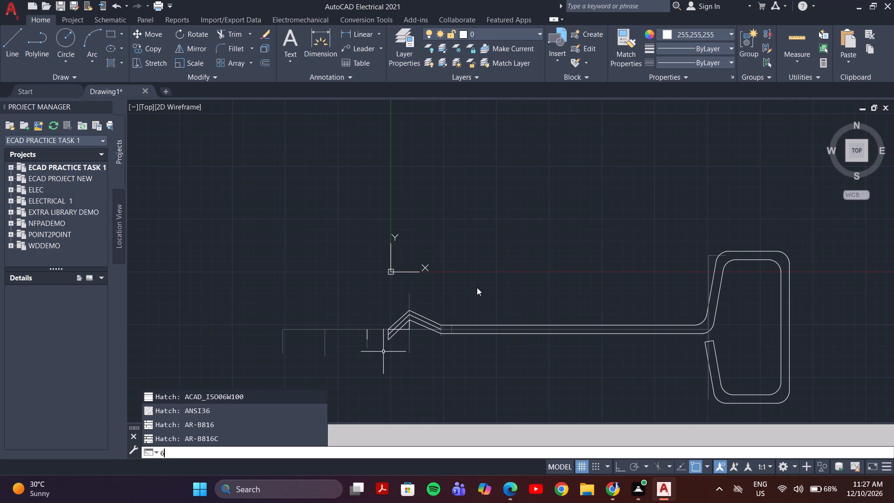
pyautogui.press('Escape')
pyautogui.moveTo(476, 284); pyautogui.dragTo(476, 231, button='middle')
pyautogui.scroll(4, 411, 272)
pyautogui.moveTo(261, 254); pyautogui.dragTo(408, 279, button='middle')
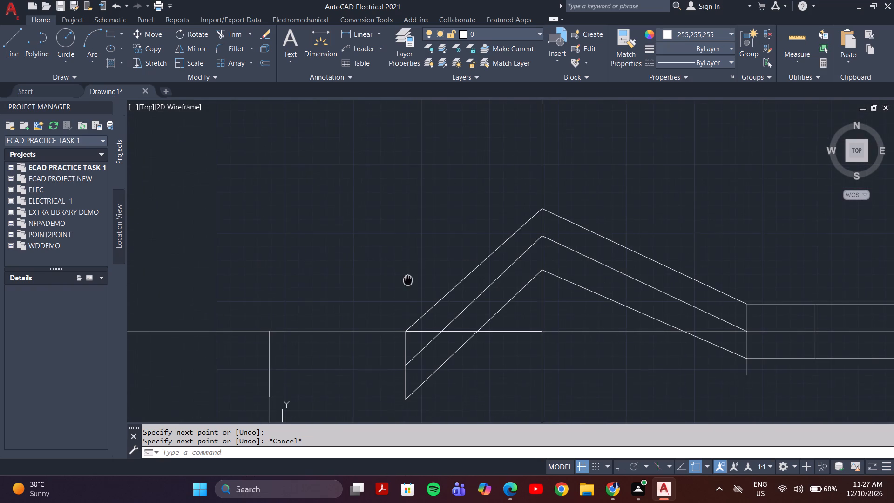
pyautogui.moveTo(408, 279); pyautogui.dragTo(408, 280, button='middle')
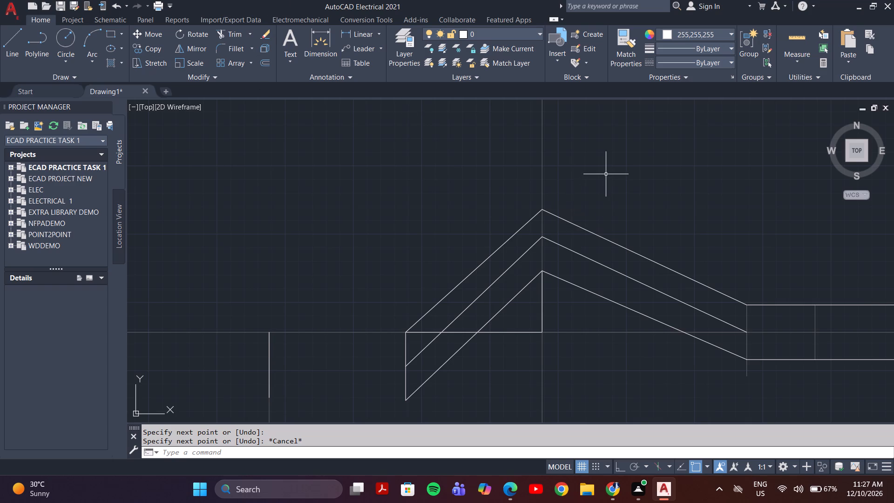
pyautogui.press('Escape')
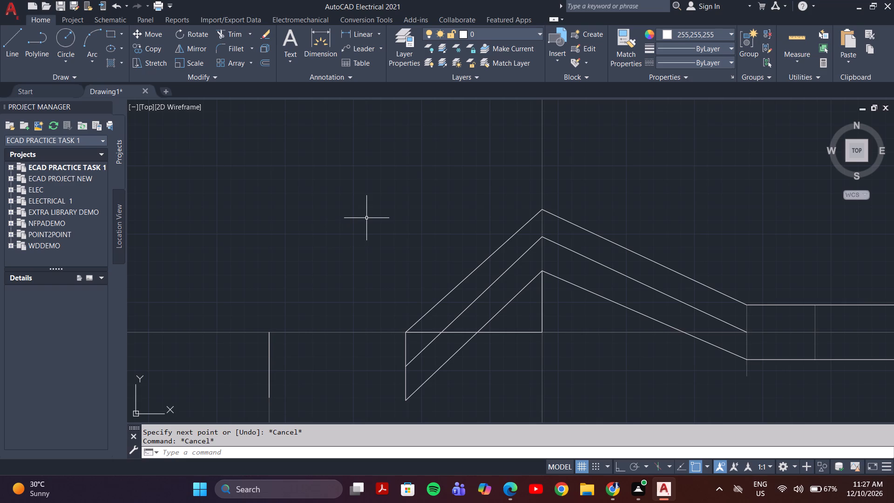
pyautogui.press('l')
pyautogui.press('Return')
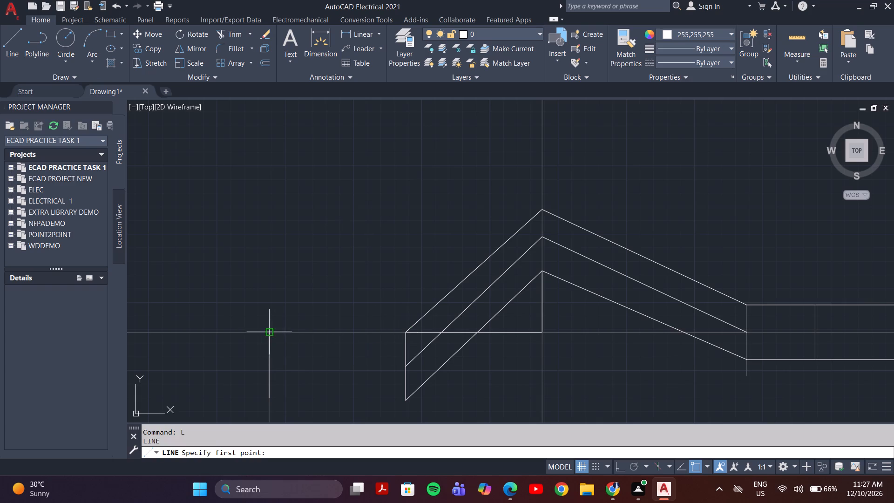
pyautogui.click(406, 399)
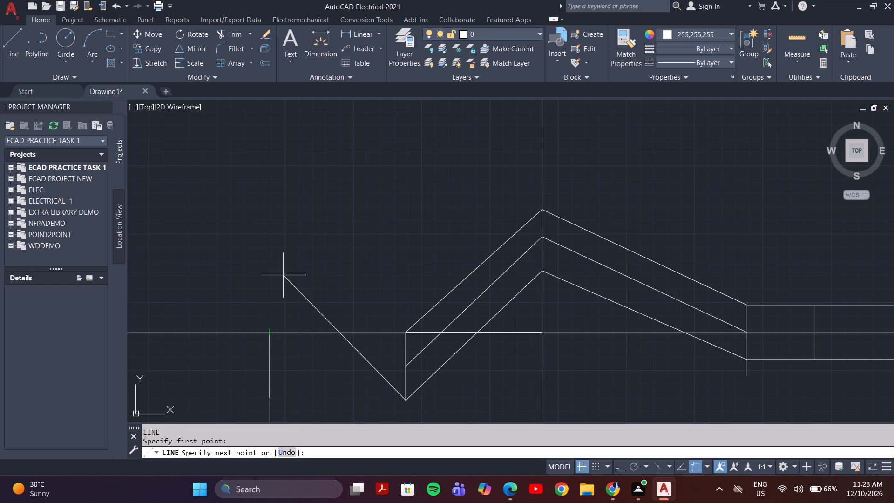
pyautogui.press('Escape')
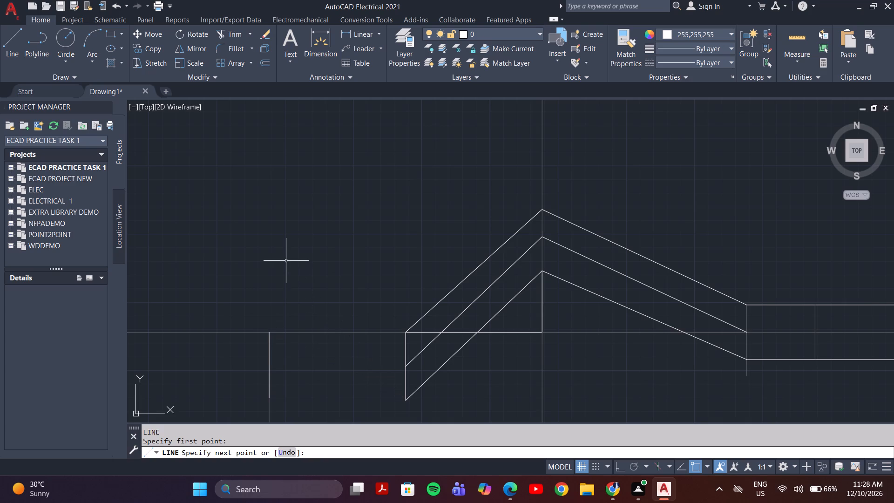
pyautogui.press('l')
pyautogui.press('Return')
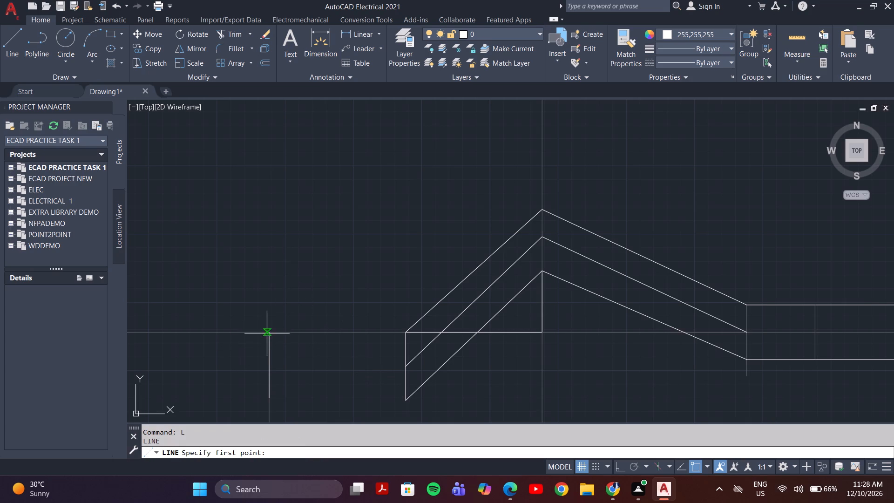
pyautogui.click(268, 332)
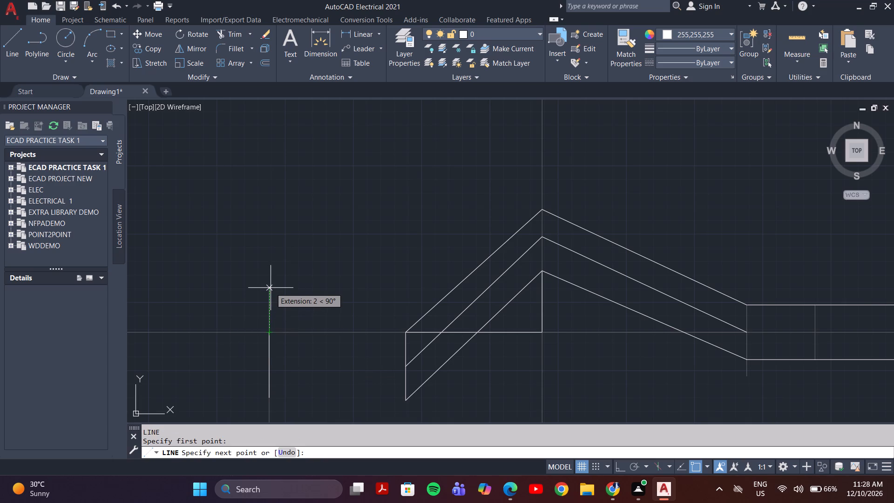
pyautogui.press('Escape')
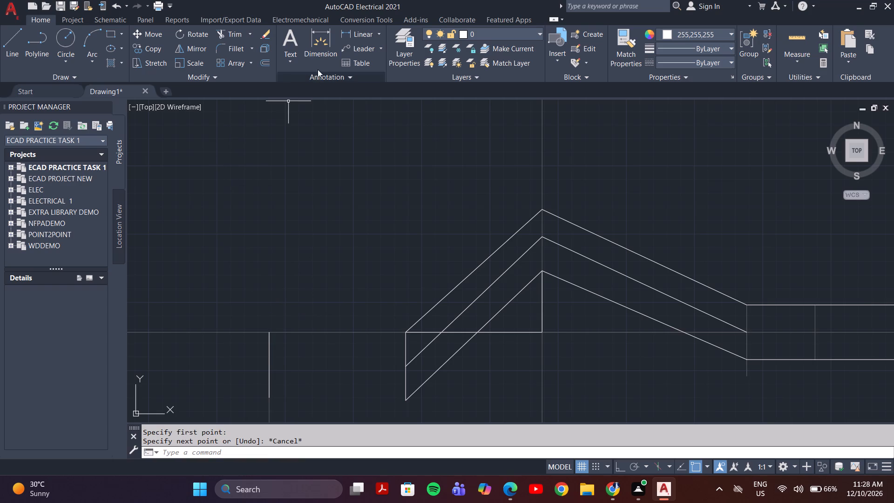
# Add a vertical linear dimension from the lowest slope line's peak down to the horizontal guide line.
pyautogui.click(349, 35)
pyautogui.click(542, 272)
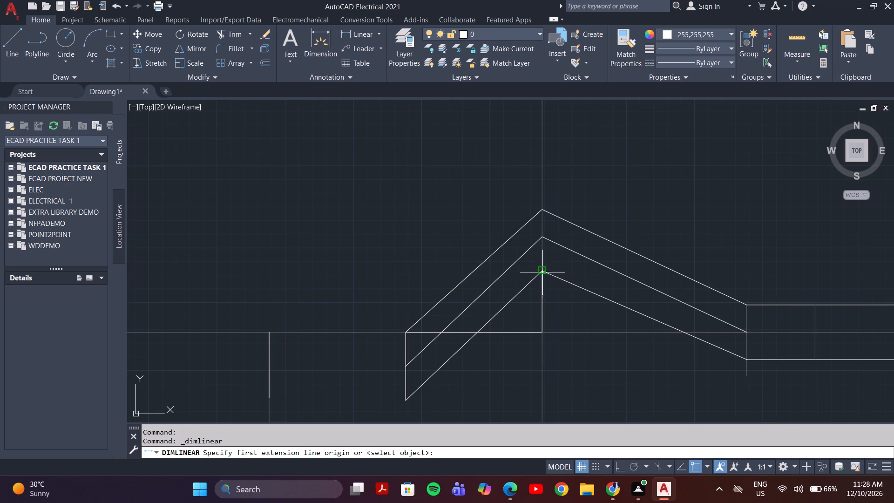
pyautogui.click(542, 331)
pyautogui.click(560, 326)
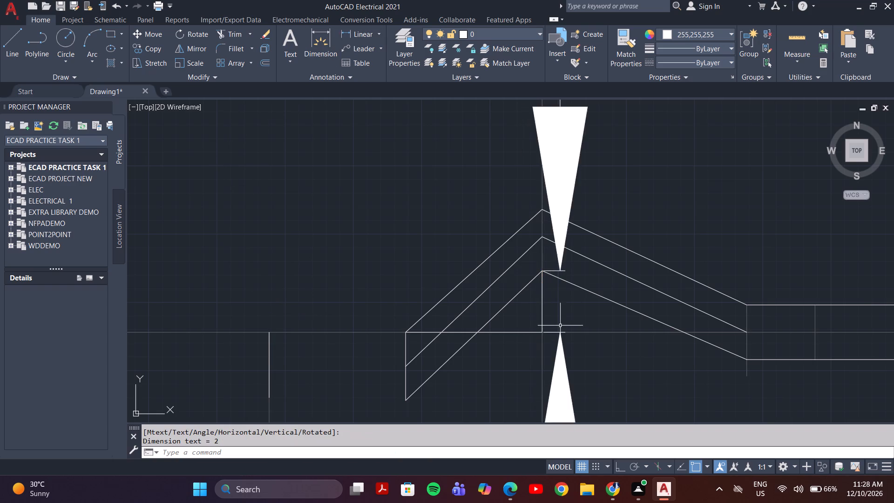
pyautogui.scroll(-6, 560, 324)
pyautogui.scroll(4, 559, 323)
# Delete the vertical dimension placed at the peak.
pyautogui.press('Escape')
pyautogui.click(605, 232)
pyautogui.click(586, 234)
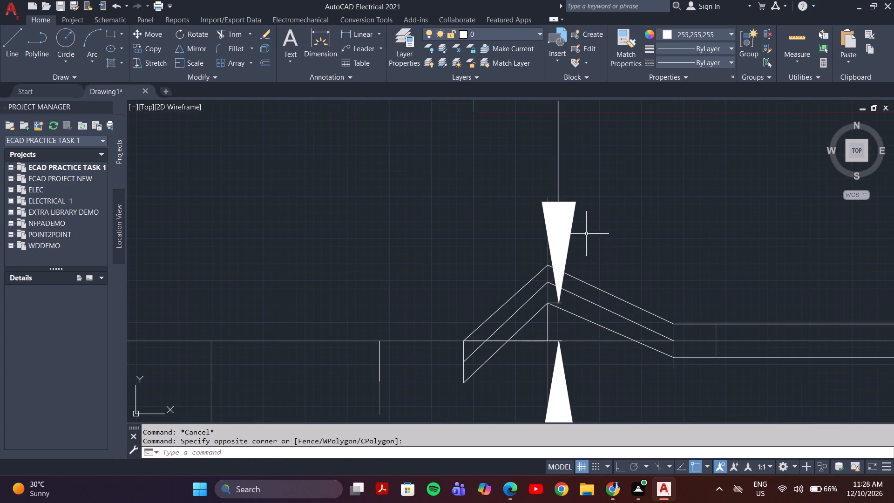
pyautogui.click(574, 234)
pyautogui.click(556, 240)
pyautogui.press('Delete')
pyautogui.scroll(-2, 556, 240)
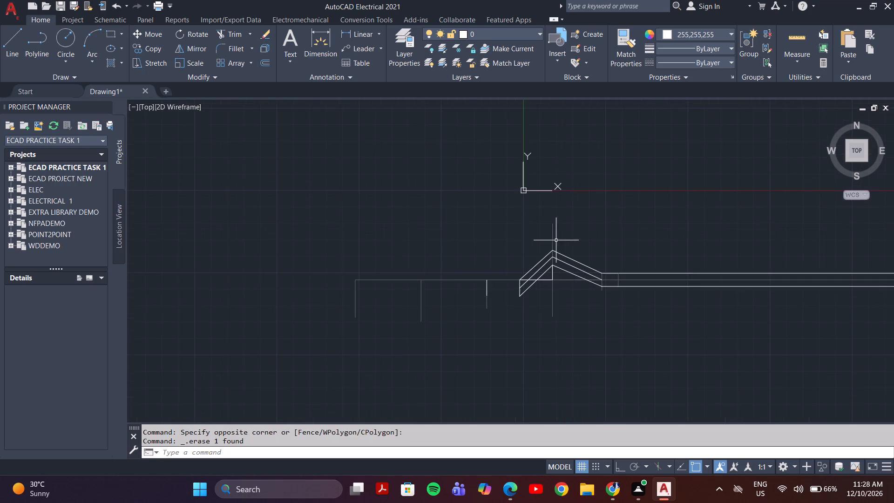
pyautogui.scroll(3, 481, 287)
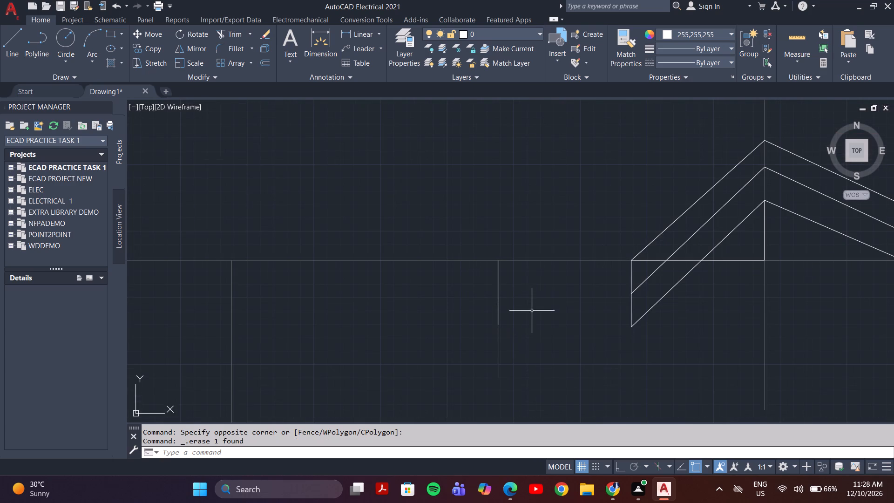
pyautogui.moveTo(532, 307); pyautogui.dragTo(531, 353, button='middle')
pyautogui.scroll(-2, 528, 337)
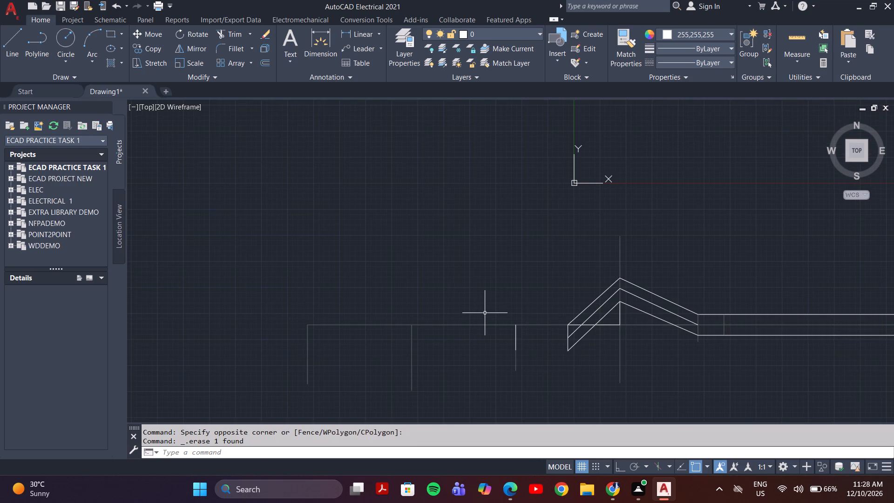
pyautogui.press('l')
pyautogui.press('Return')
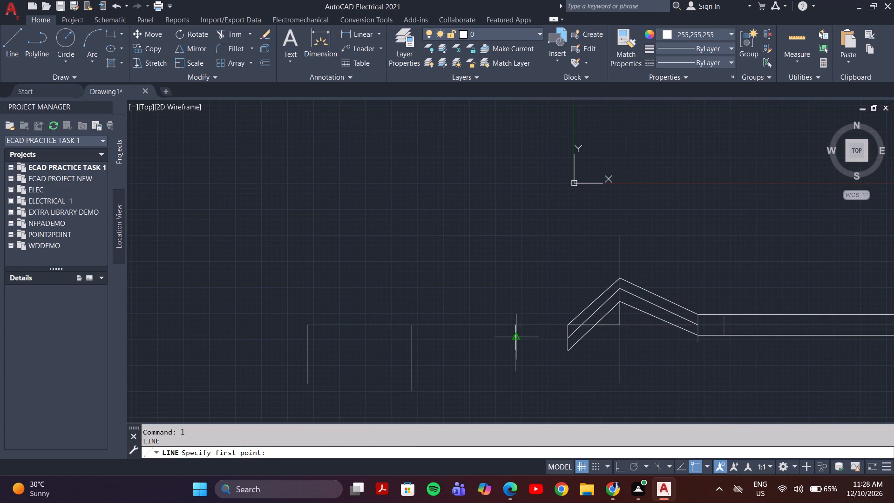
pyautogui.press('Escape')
# Mirror the short vertical line left of the zigzag across the horizontal guide line, keeping the source object.
pyautogui.click(516, 343)
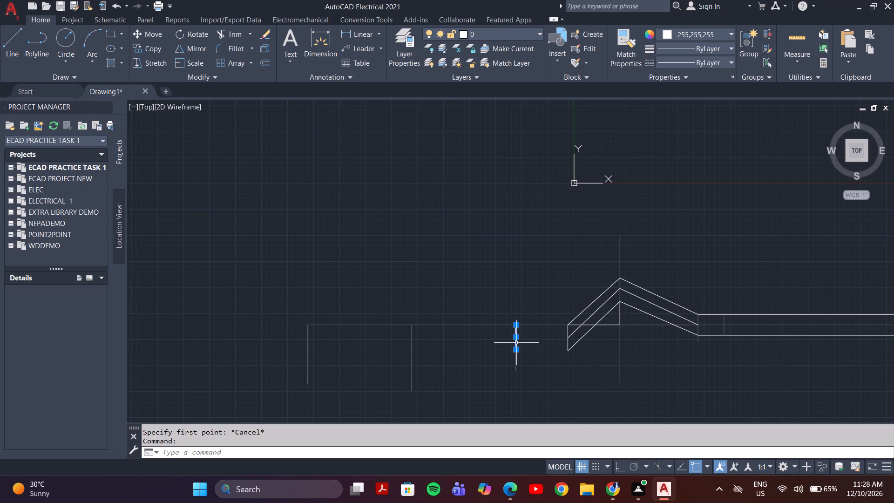
pyautogui.write('mi')
pyautogui.press('Return')
pyautogui.click(569, 324)
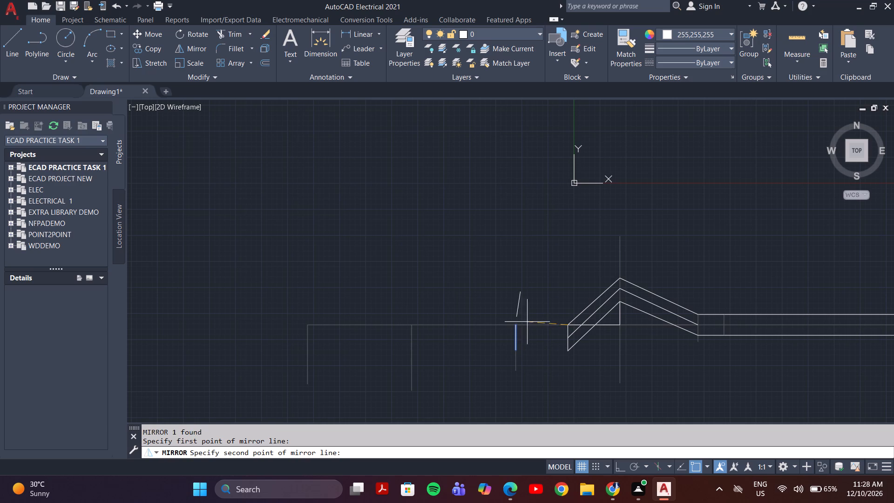
pyautogui.click(517, 324)
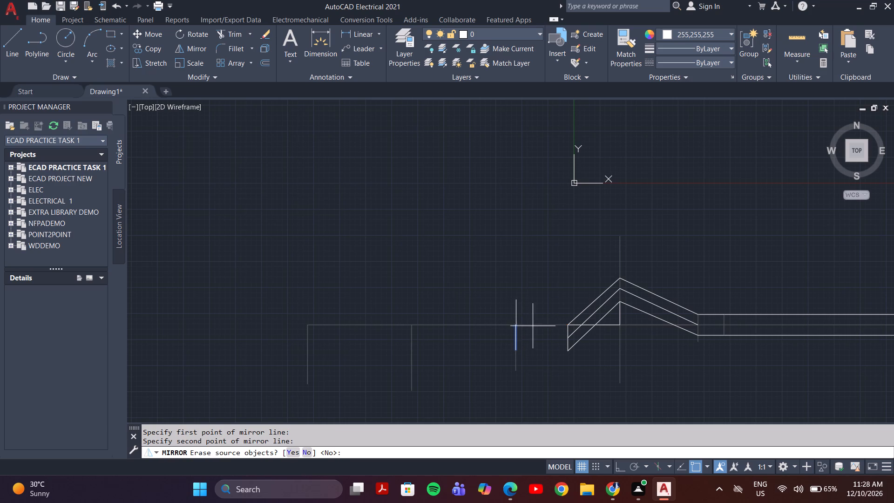
pyautogui.press('Return')
# Delete the original short vertical line below the horizontal guide line.
pyautogui.click(515, 346)
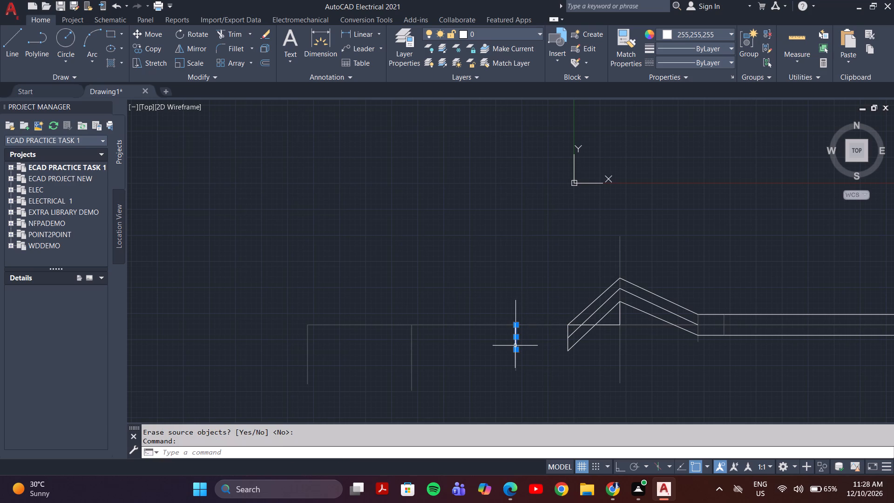
pyautogui.press('Delete')
# Draw a diagonal line from the lowest slope's bottom-left end up to the top end of the mirrored vertical line.
pyautogui.press('l')
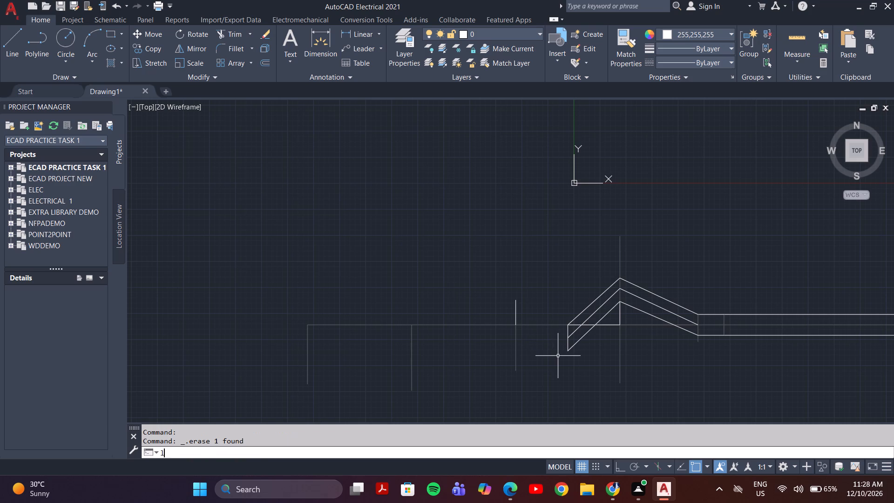
pyautogui.press('Return')
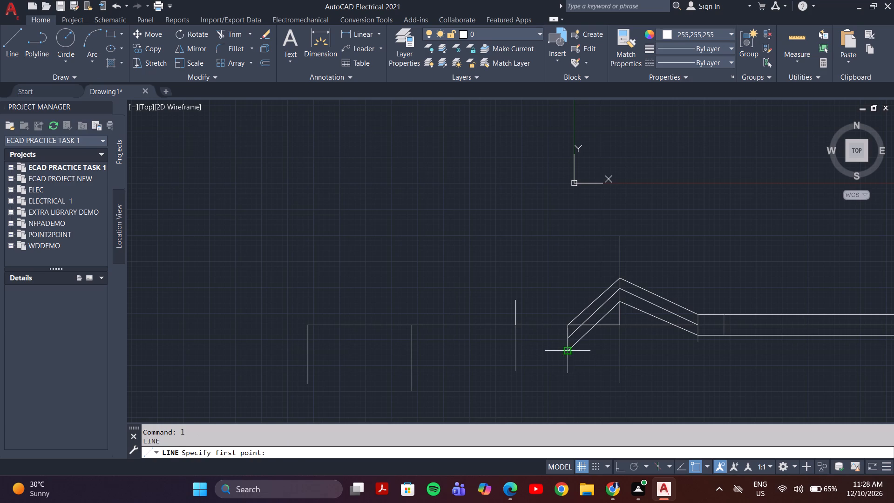
pyautogui.click(567, 349)
pyautogui.click(517, 298)
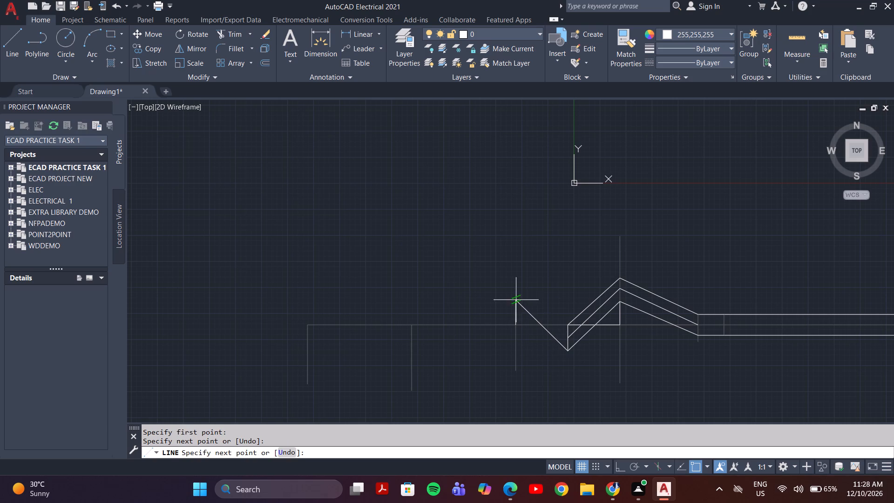
pyautogui.press('Escape')
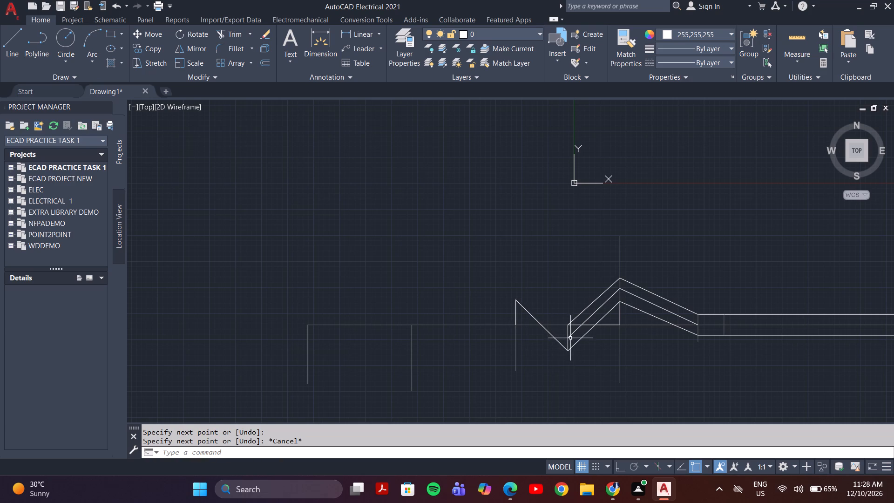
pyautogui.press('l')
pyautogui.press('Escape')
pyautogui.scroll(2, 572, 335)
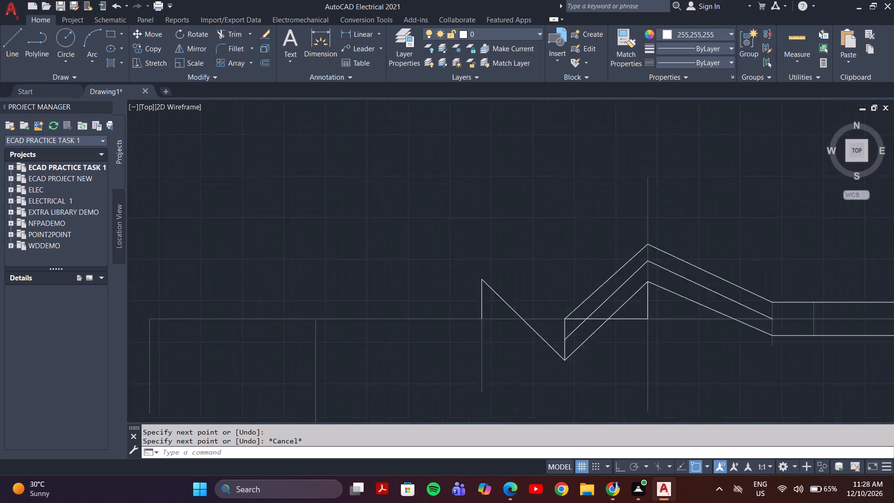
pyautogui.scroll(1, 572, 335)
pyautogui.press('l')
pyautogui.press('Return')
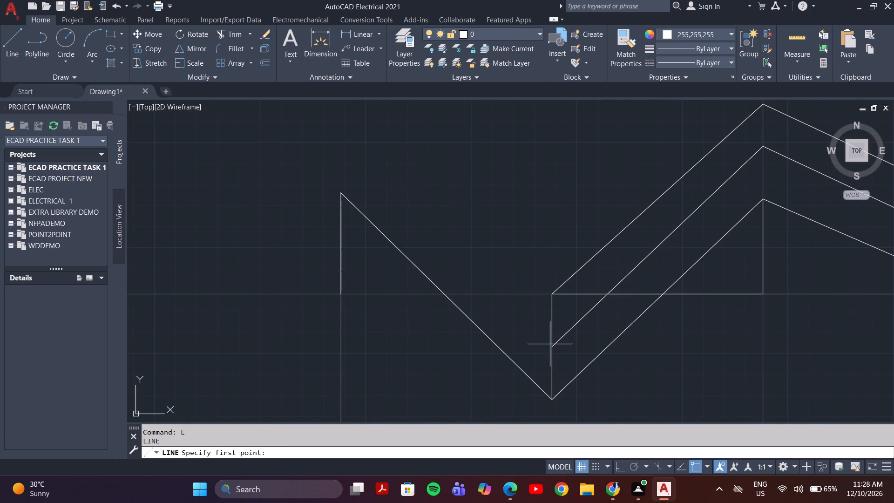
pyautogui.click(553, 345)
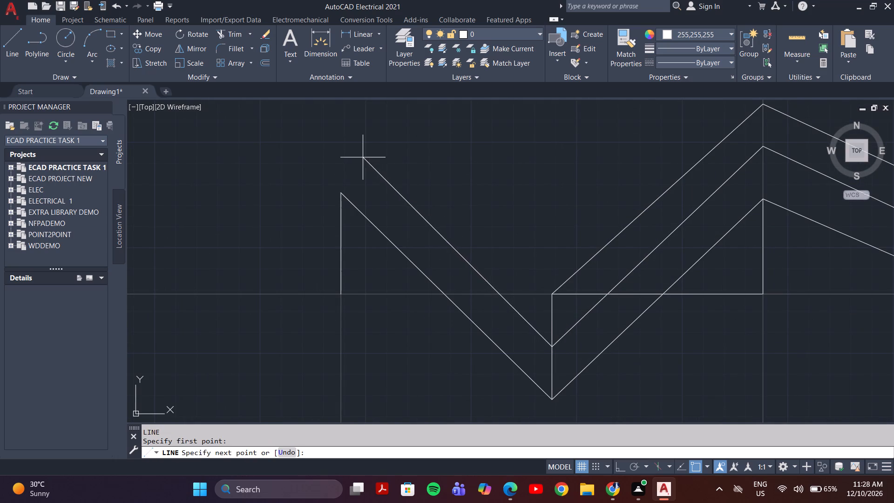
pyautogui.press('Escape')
# Turn on ortho mode and draw a vertical guide line straight up from the new diagonal's upper-left end.
pyautogui.press('l')
pyautogui.press('Return')
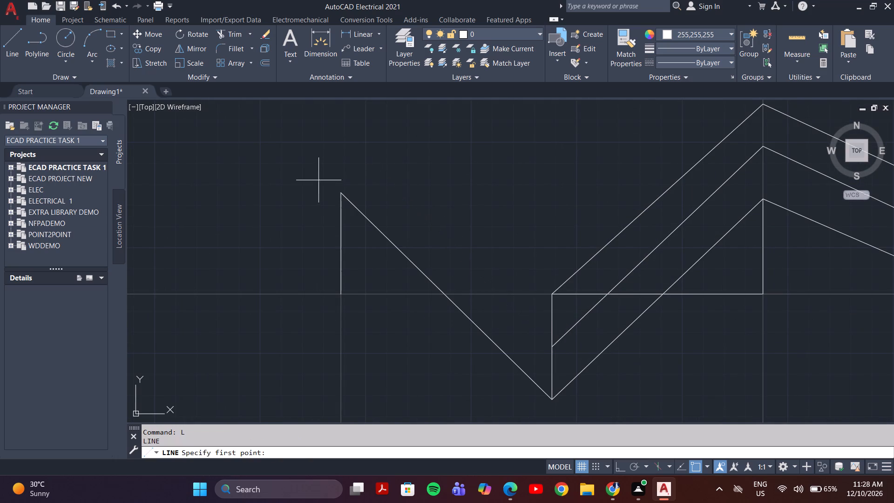
pyautogui.click(343, 192)
pyautogui.moveTo(345, 102); pyautogui.dragTo(335, 258, button='middle')
pyautogui.press('F8')
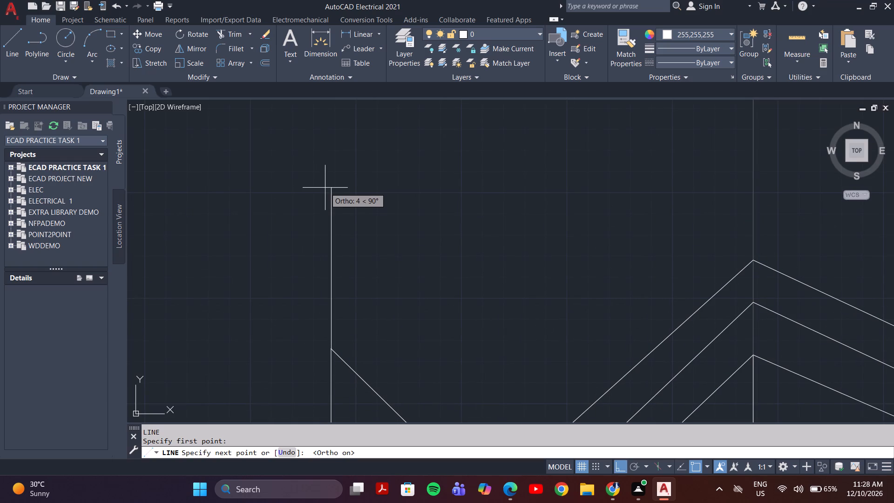
pyautogui.scroll(3, 338, 198)
pyautogui.scroll(-4, 338, 198)
pyautogui.moveTo(338, 224); pyautogui.dragTo(353, 193, button='middle')
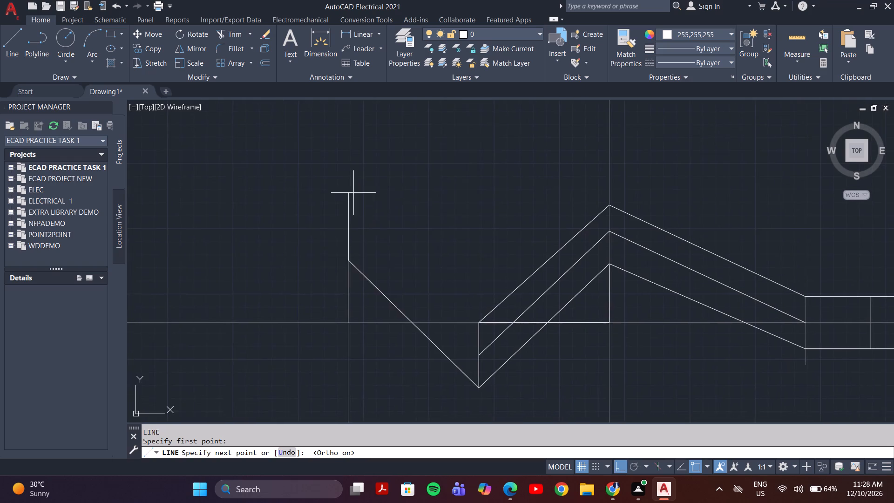
pyautogui.scroll(3, 350, 203)
pyautogui.scroll(-3, 350, 205)
pyautogui.scroll(6, 355, 267)
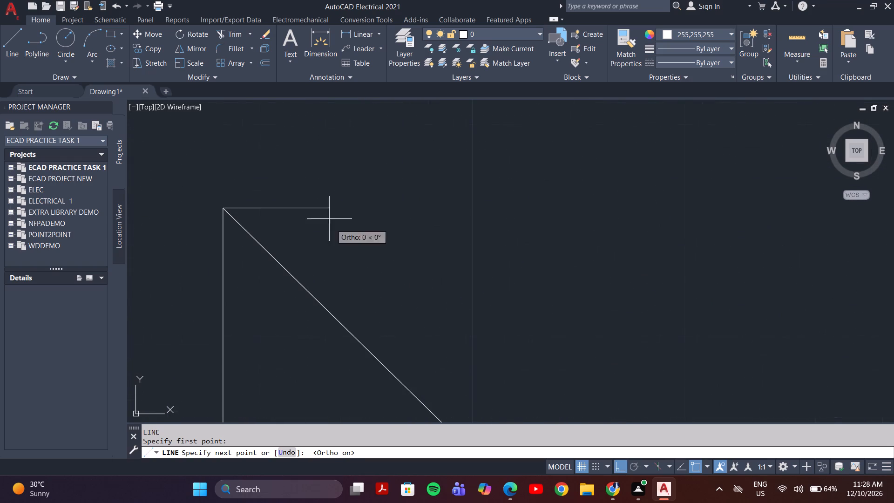
pyautogui.press('Escape')
pyautogui.press('space')
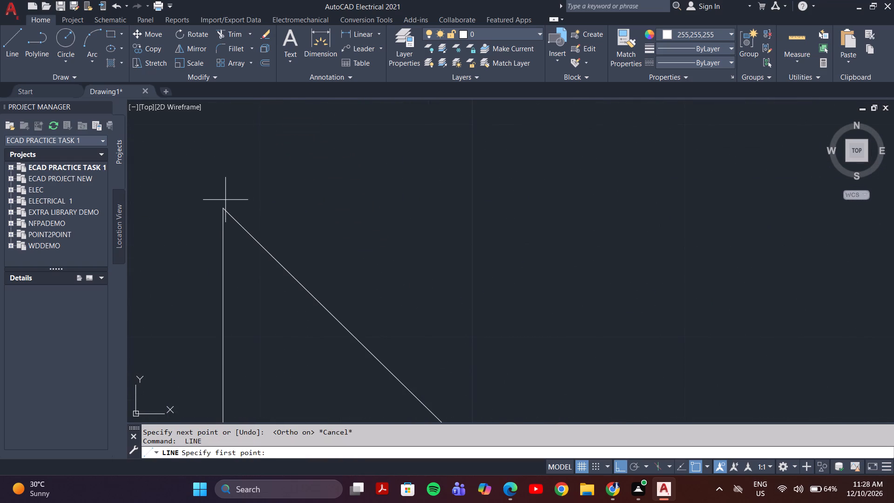
pyautogui.click(222, 211)
pyautogui.moveTo(227, 156); pyautogui.dragTo(239, 292, button='middle')
pyautogui.scroll(-3, 239, 272)
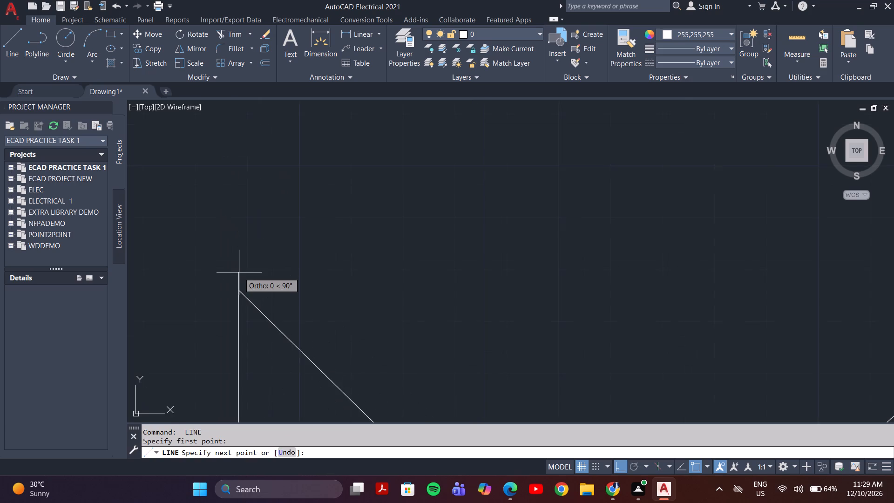
pyautogui.scroll(-4, 237, 262)
pyautogui.click(241, 163)
pyautogui.press('space')
pyautogui.press('space')
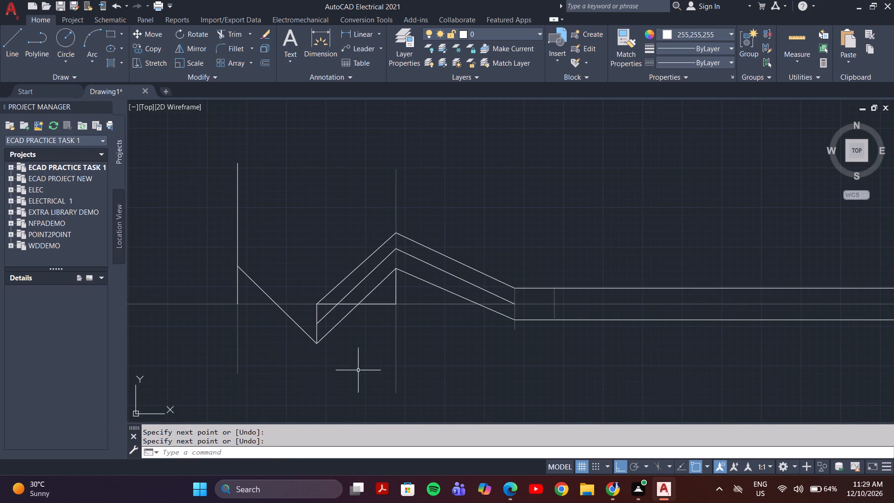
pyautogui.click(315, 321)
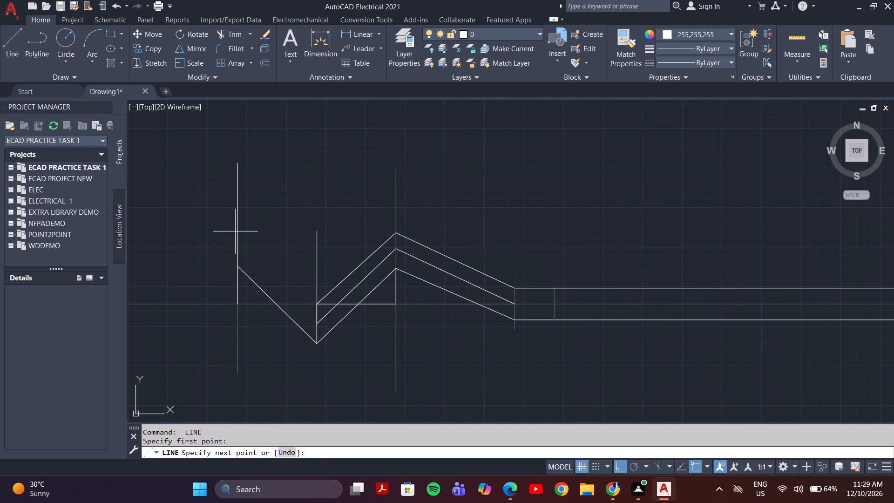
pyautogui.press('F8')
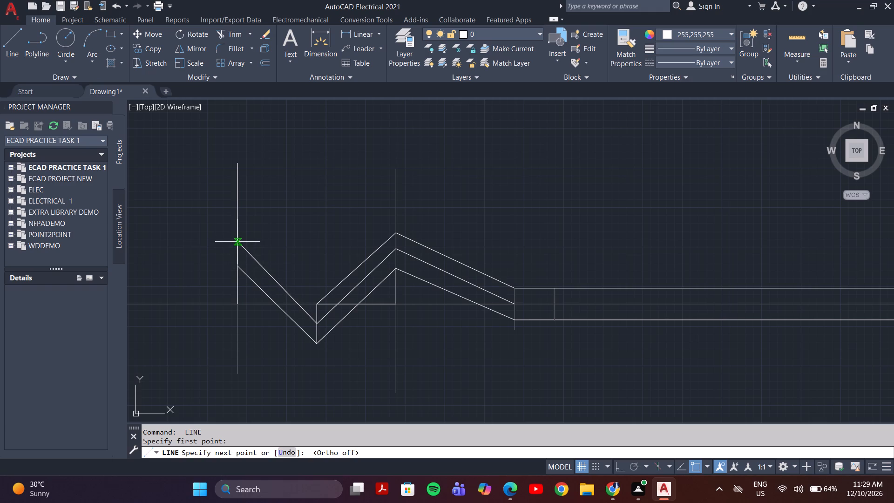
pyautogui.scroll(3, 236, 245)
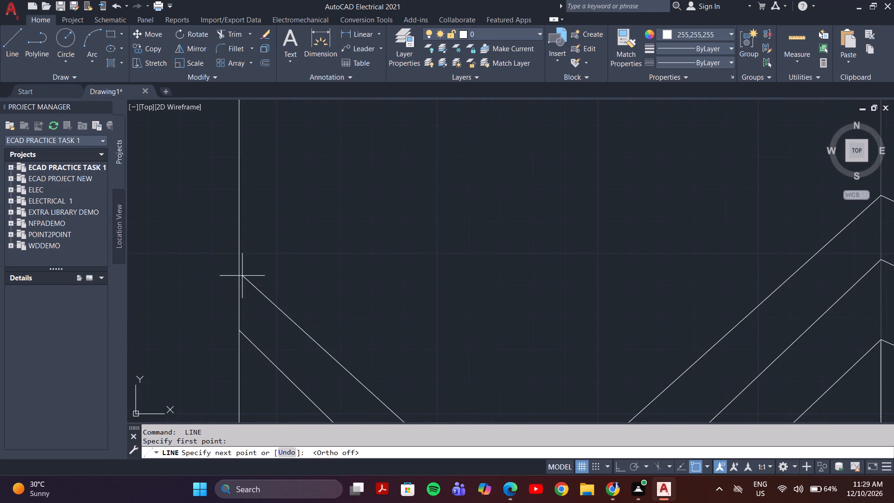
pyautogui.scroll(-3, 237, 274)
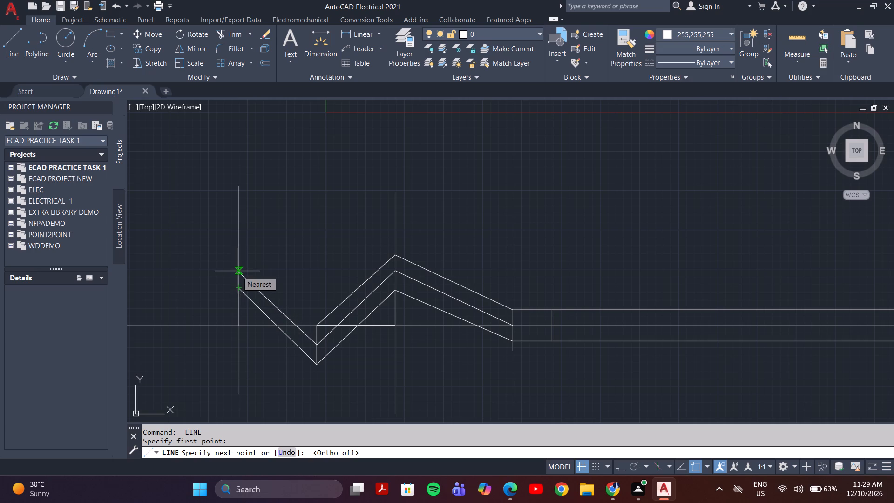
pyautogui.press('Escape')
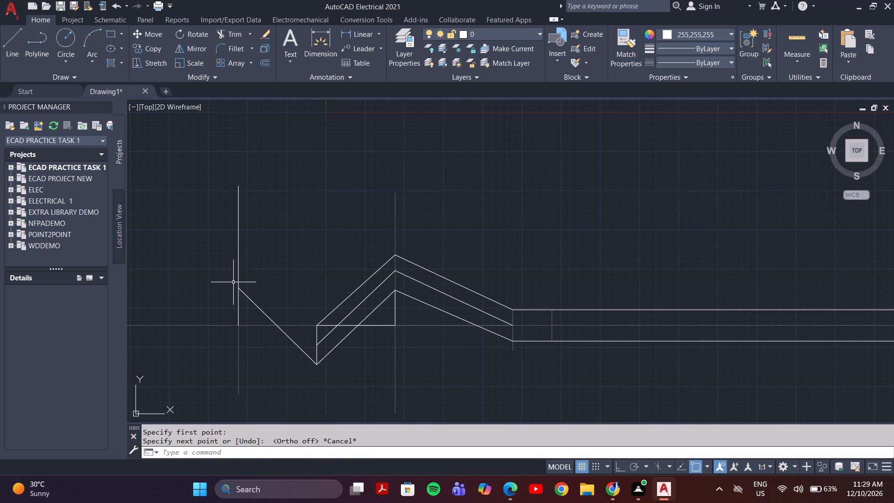
# Offset the leftmost diagonal line by 1 mm toward its upper right, and offset the resulting copy again by the same distance.
pyautogui.click(243, 293)
pyautogui.press('o')
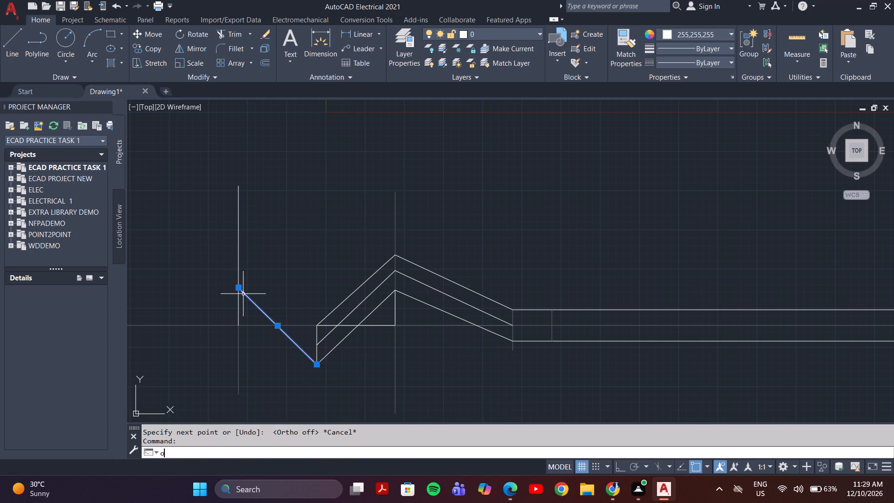
pyautogui.press('Return')
pyautogui.press('space')
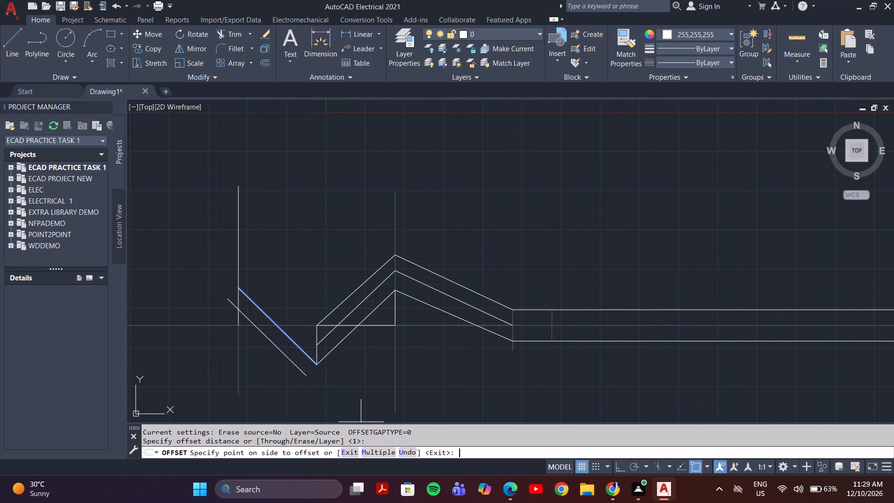
pyautogui.click(317, 343)
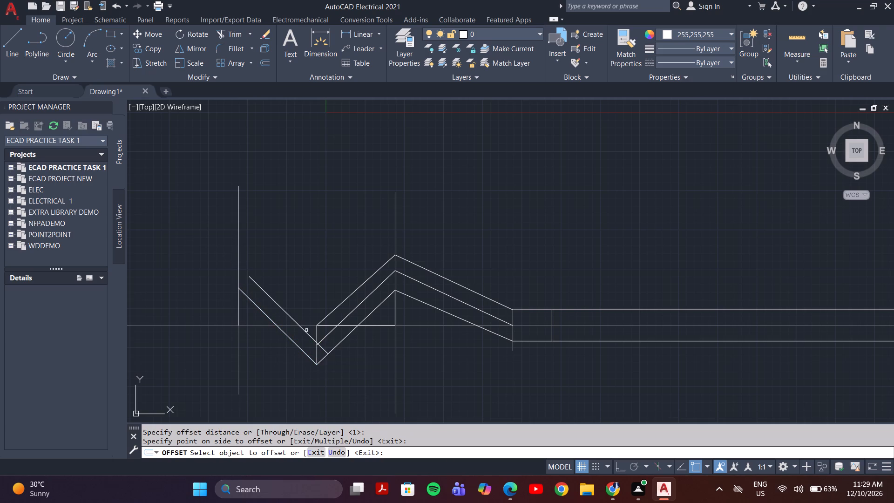
pyautogui.click(289, 314)
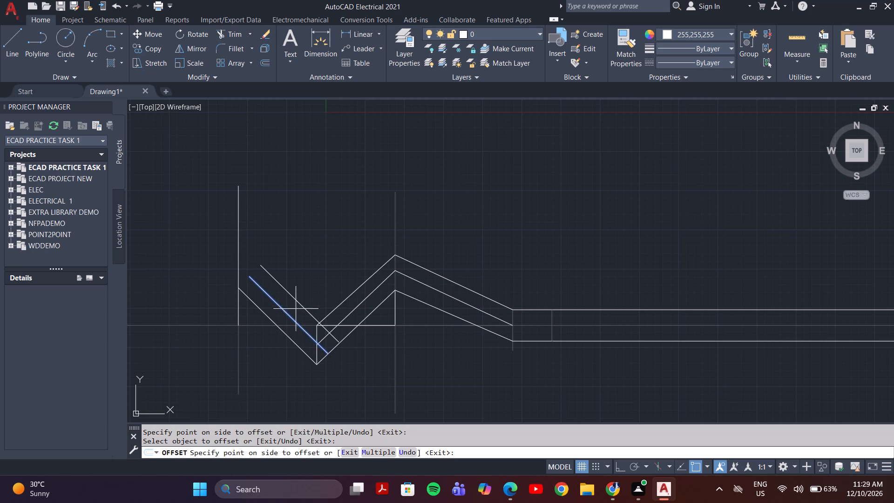
pyautogui.click(296, 306)
pyautogui.press('Escape')
# Move the uppermost offset line by its lower end onto the bottom-left end of the adjacent zigzag's top slope.
pyautogui.press('m')
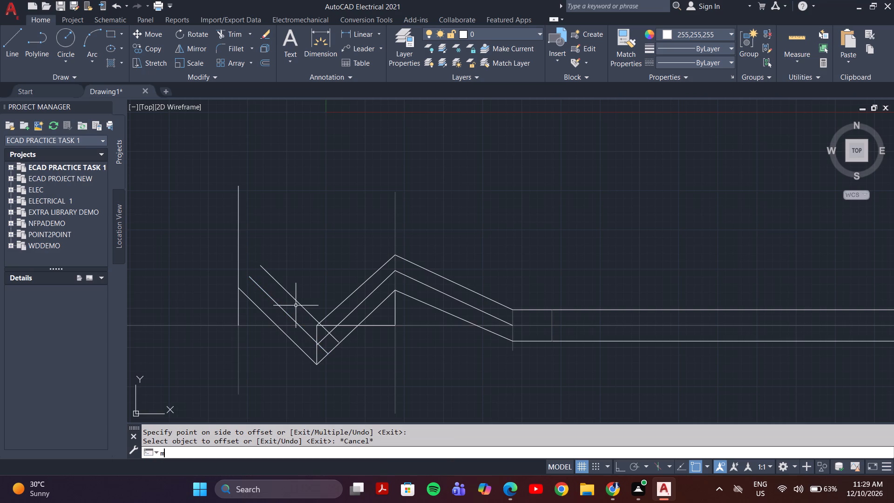
pyautogui.press('Return')
pyautogui.click(297, 301)
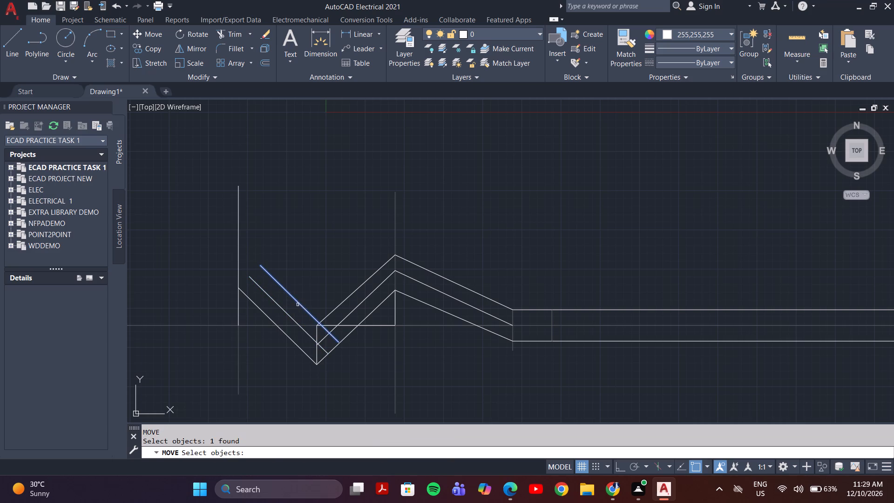
pyautogui.press('Return')
pyautogui.click(339, 344)
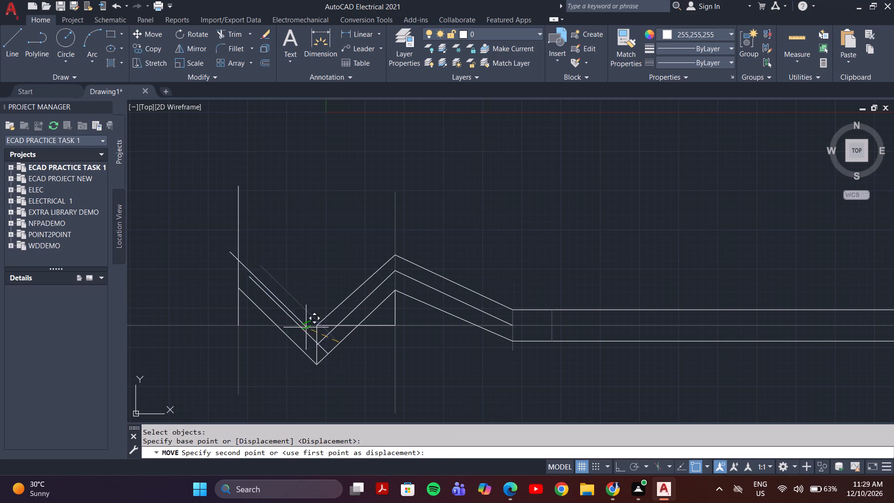
pyautogui.scroll(3, 312, 323)
pyautogui.click(326, 335)
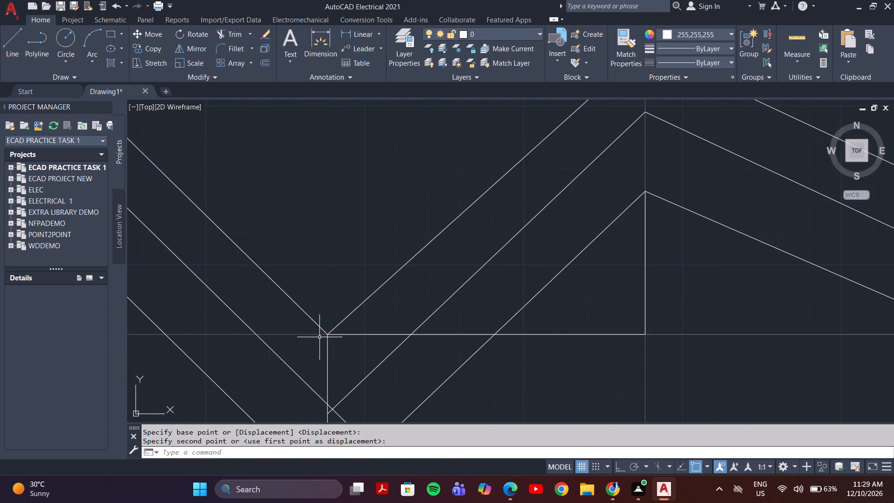
# Move the middle offset line by its lower end onto the bottom-left end of the adjacent zigzag's middle slope.
pyautogui.click(288, 364)
pyautogui.press('m')
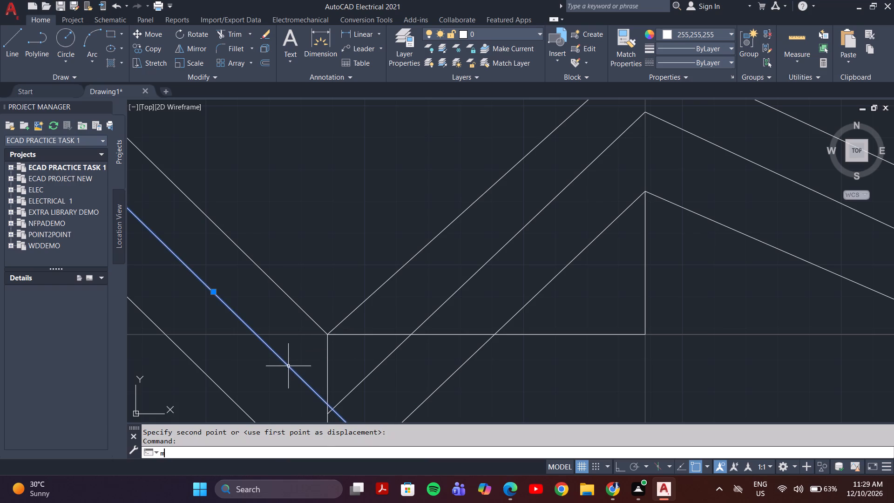
pyautogui.press('Return')
pyautogui.moveTo(345, 394); pyautogui.dragTo(343, 338, button='middle')
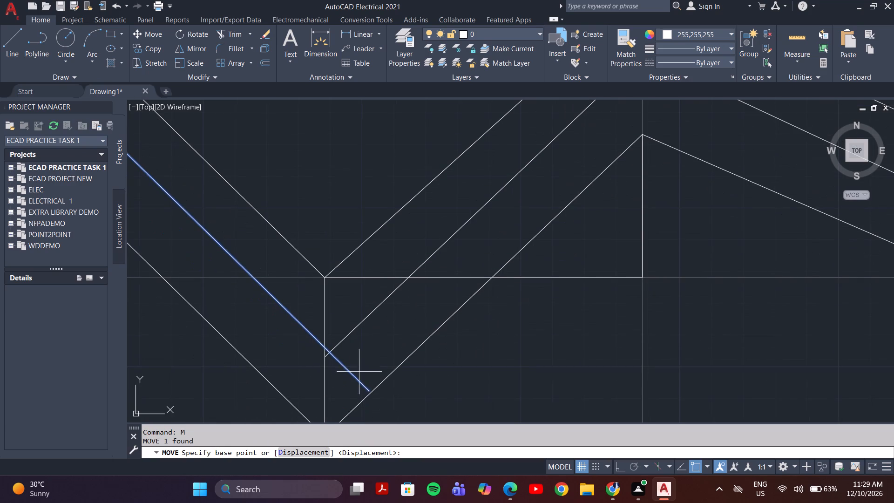
pyautogui.click(371, 392)
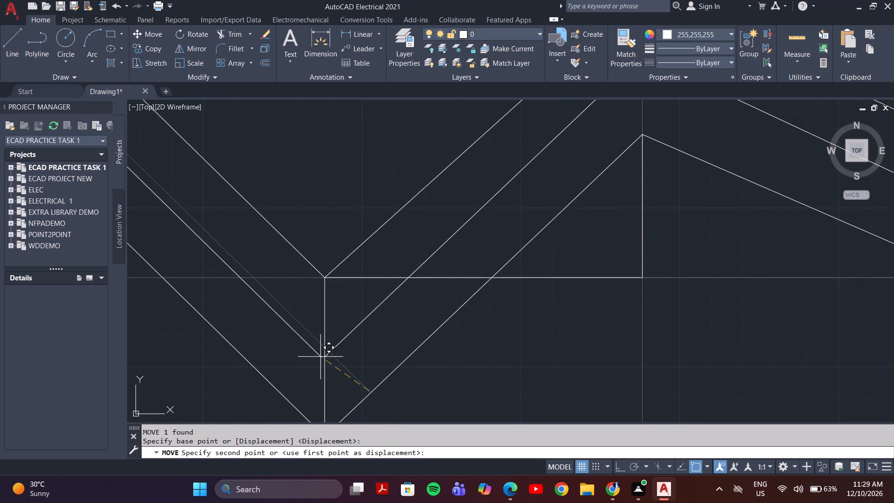
pyautogui.click(325, 359)
pyautogui.scroll(-4, 325, 359)
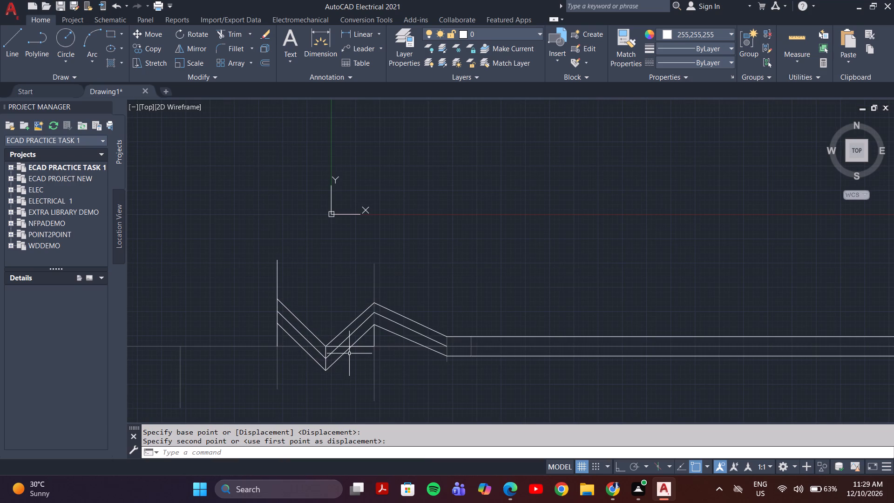
pyautogui.press('Escape')
# Draw a line 5 mm leftward along the horizontal guide from the zigzag's leftmost vertical, continuing 2.5 mm straight down, with ortho on.
pyautogui.scroll(-1, 335, 360)
pyautogui.scroll(2, 291, 344)
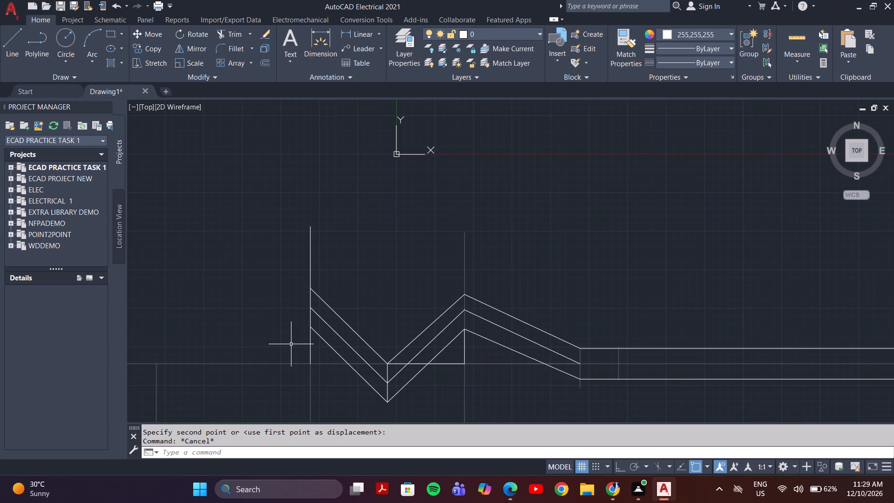
pyautogui.scroll(-2, 291, 344)
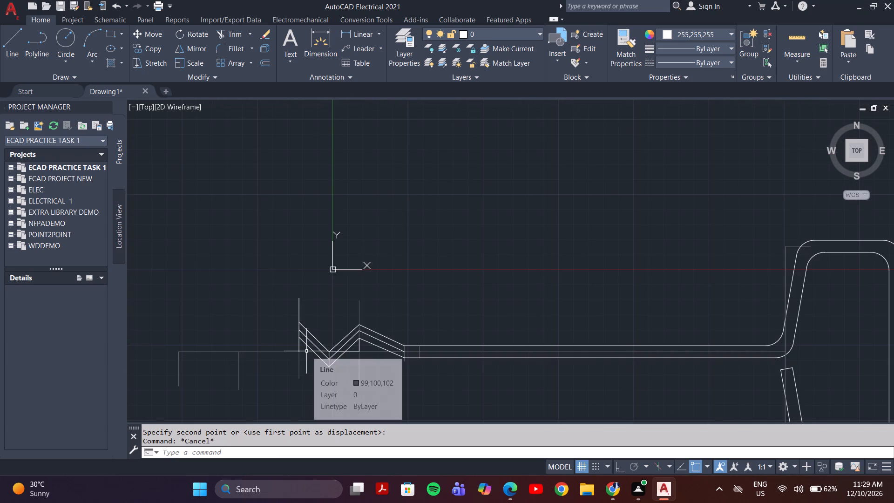
pyautogui.scroll(2, 318, 335)
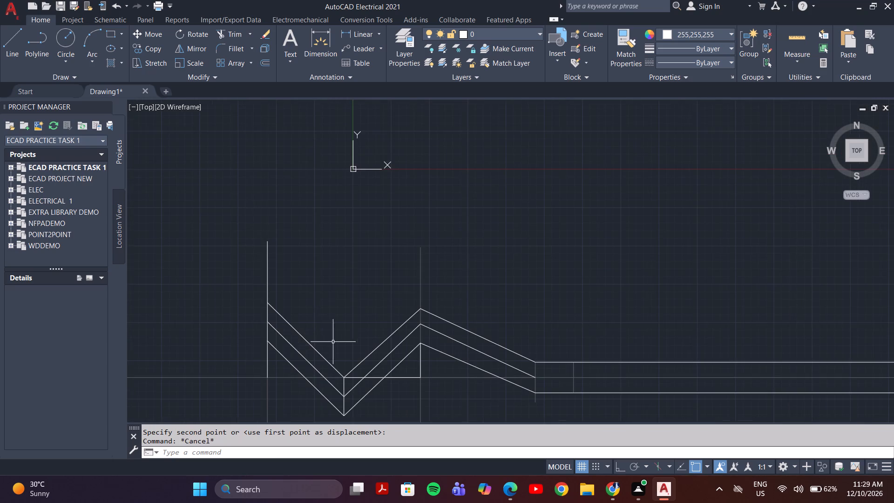
pyautogui.moveTo(333, 342); pyautogui.dragTo(334, 299, button='middle')
pyautogui.scroll(-1, 334, 299)
pyautogui.moveTo(289, 357); pyautogui.dragTo(326, 355, button='middle')
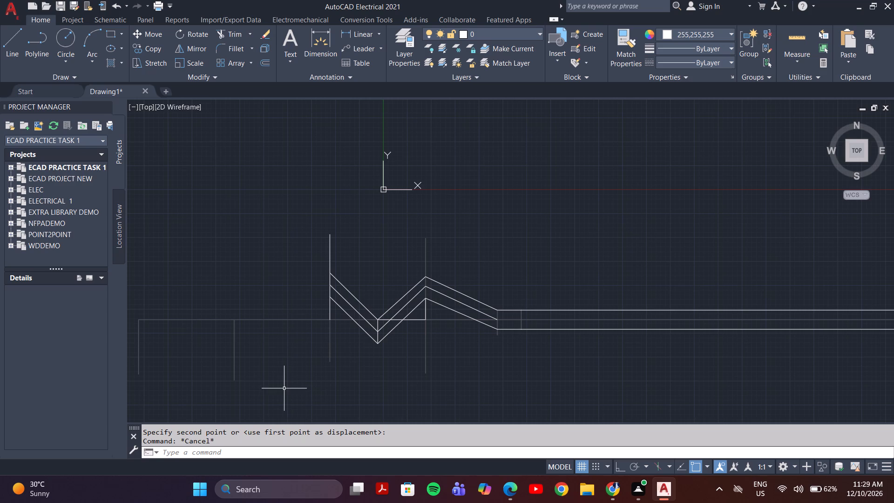
pyautogui.press('l')
pyautogui.press('Return')
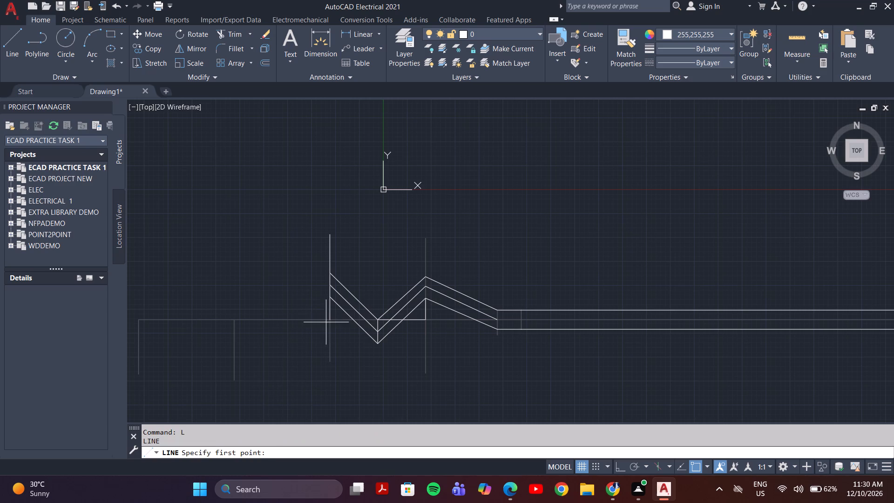
pyautogui.click(330, 320)
pyautogui.press('5')
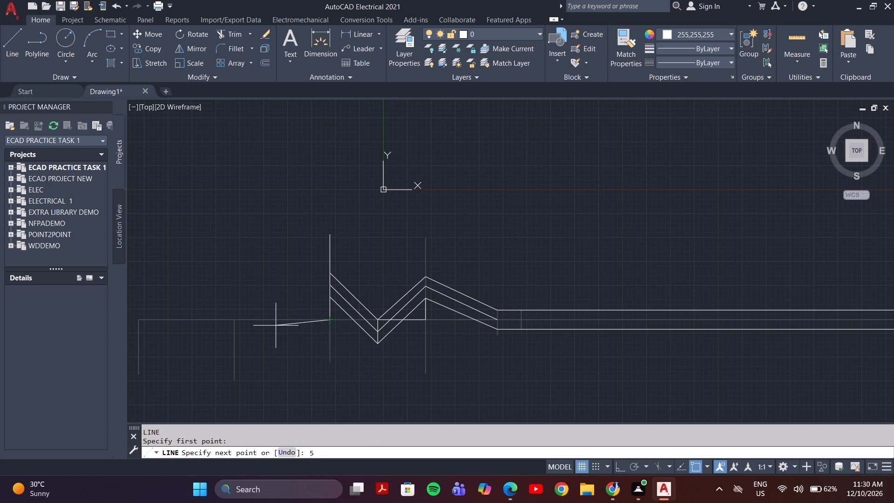
pyautogui.press('F8')
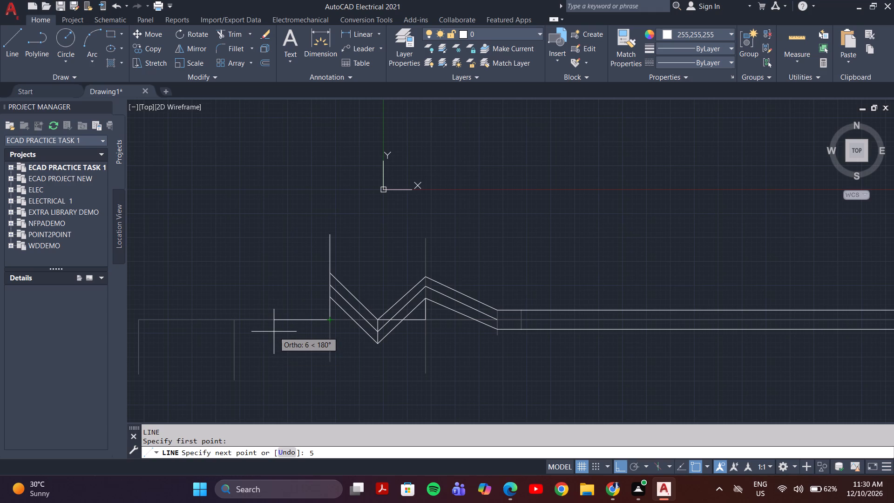
pyautogui.press('Return')
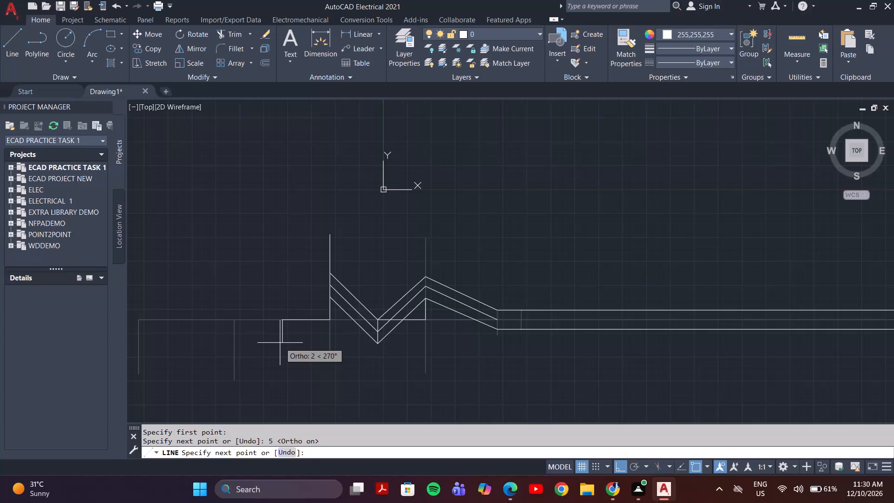
pyautogui.press('2')
pyautogui.write('.4')
pyautogui.press('BackSpace')
pyautogui.press('5')
pyautogui.press('Return')
pyautogui.press('Escape')
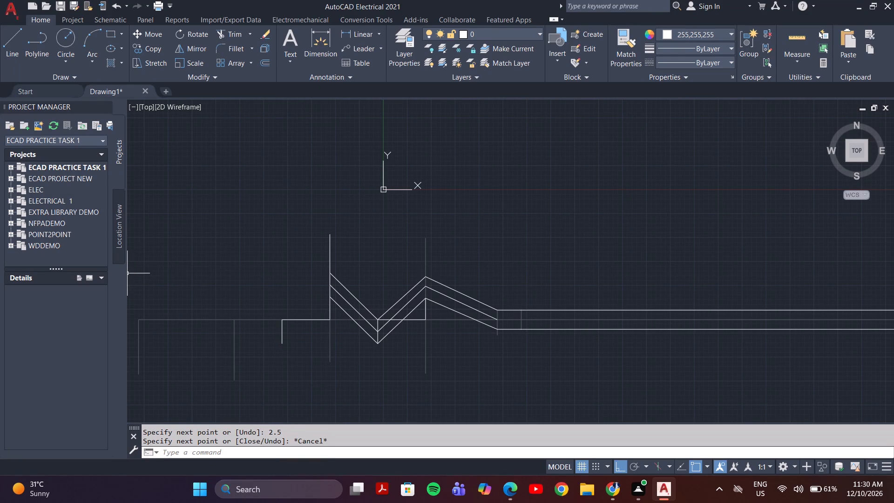
# With ortho off, draw a diagonal from the leftmost top slope's upper end down to the bottom end of the 2.5 mm vertical line.
pyautogui.press('l')
pyautogui.press('Return')
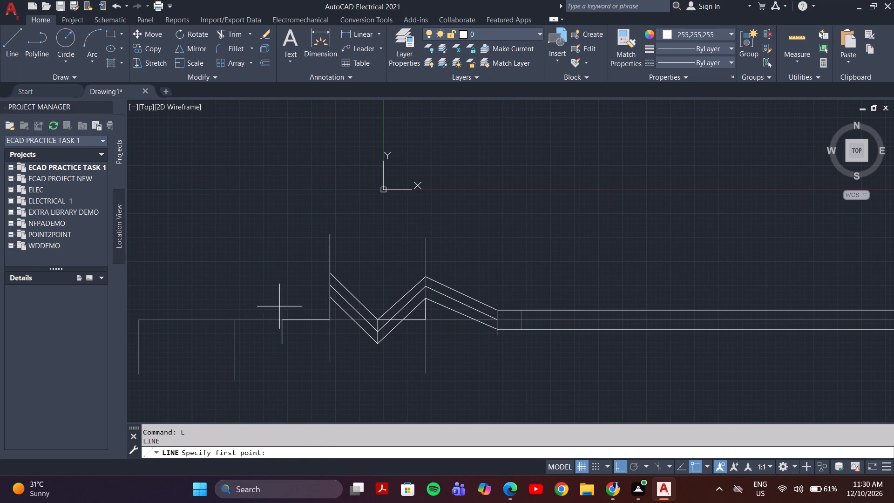
pyautogui.click(330, 274)
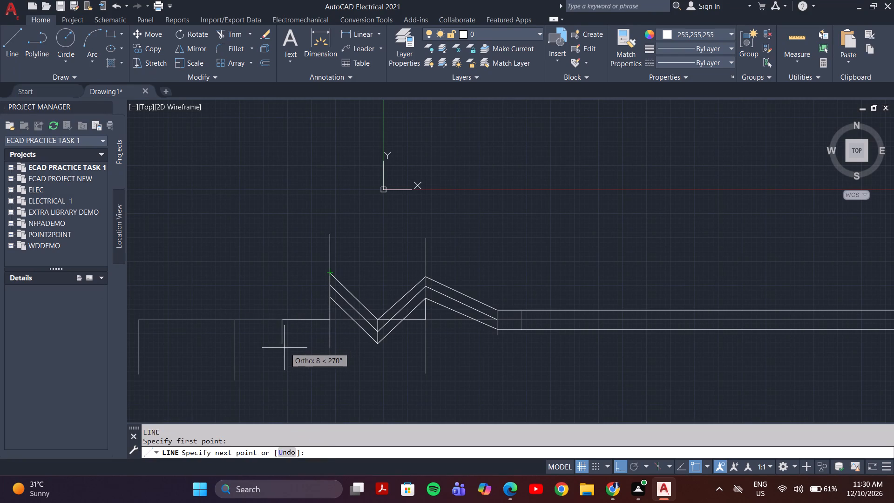
pyautogui.press('F8')
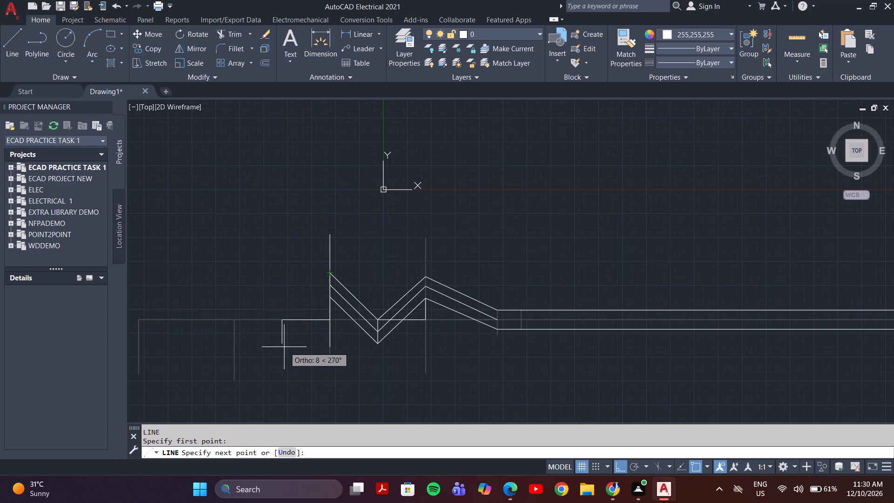
pyautogui.click(281, 343)
pyautogui.press('space')
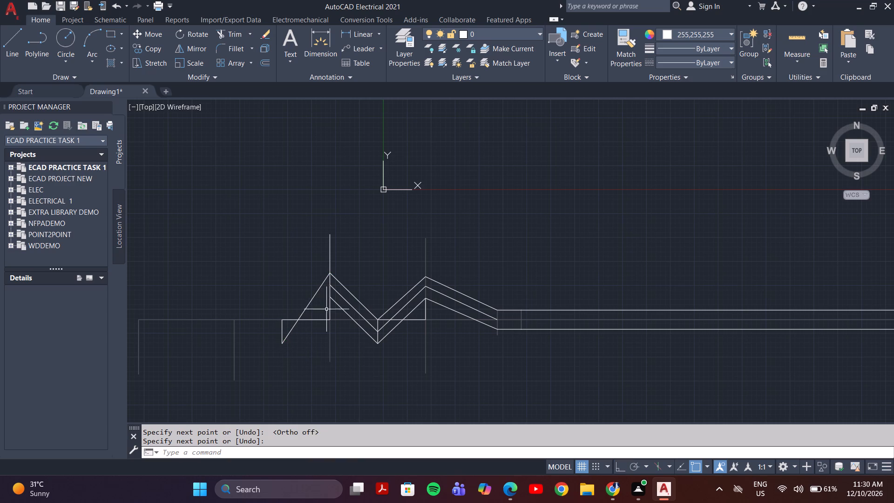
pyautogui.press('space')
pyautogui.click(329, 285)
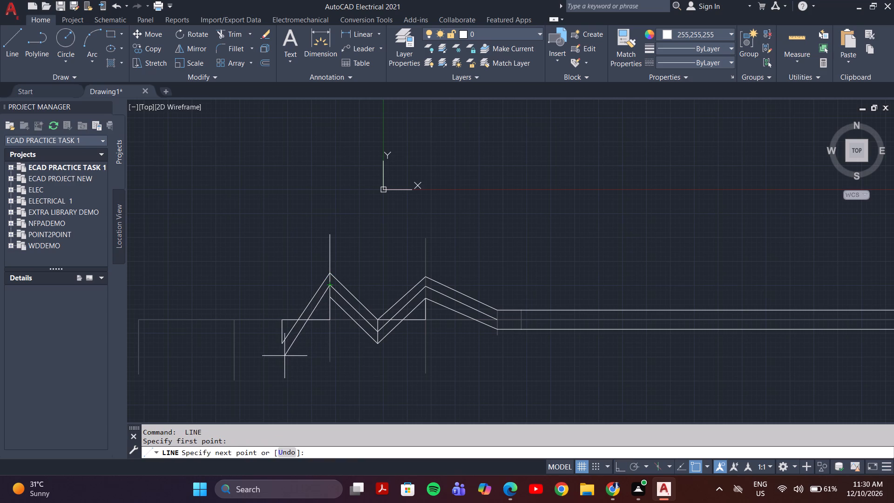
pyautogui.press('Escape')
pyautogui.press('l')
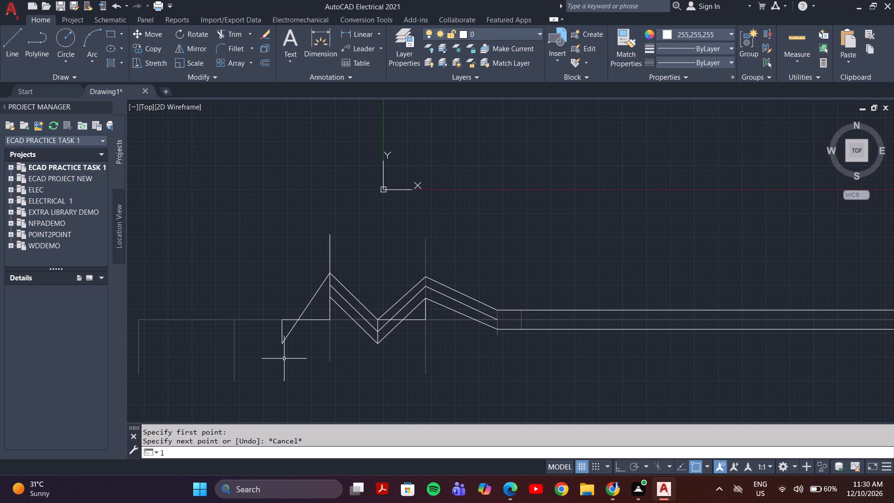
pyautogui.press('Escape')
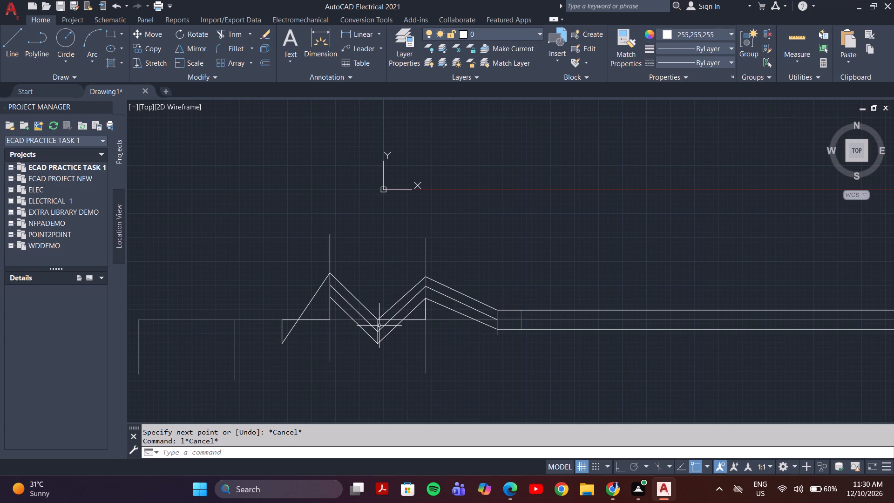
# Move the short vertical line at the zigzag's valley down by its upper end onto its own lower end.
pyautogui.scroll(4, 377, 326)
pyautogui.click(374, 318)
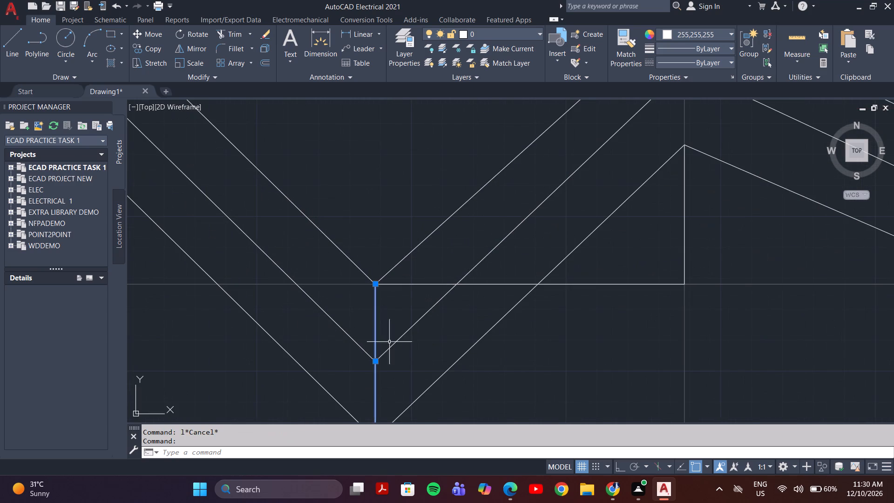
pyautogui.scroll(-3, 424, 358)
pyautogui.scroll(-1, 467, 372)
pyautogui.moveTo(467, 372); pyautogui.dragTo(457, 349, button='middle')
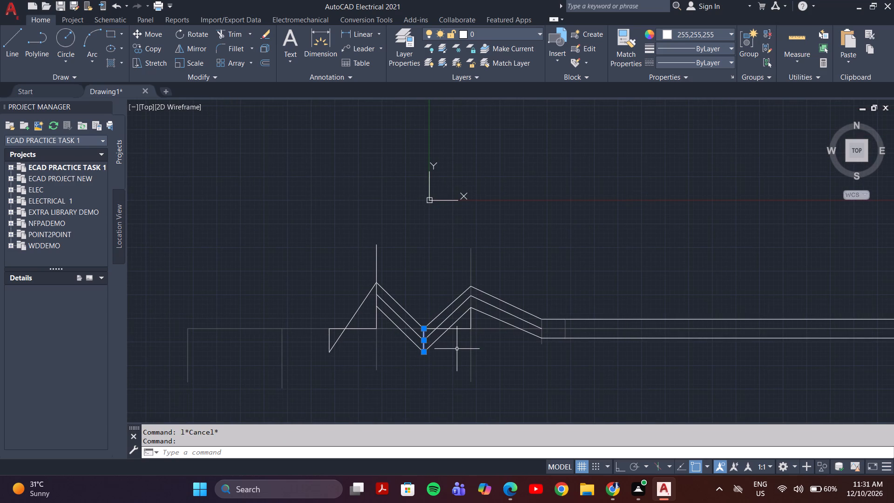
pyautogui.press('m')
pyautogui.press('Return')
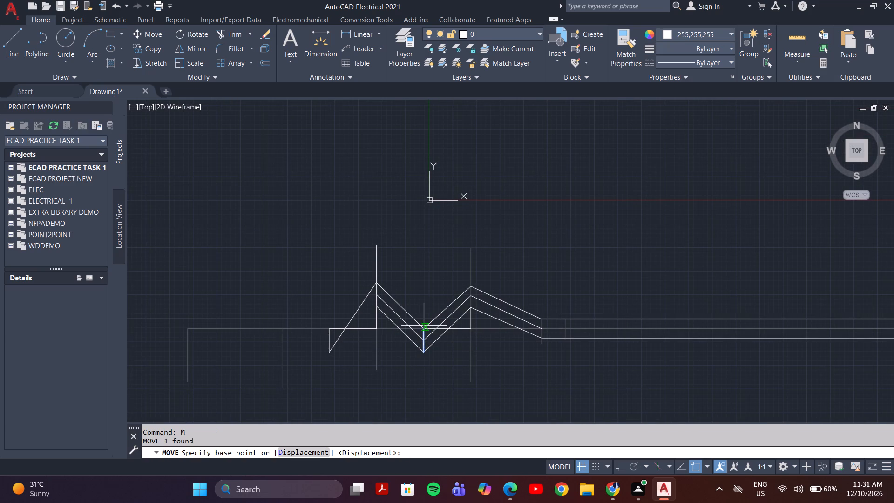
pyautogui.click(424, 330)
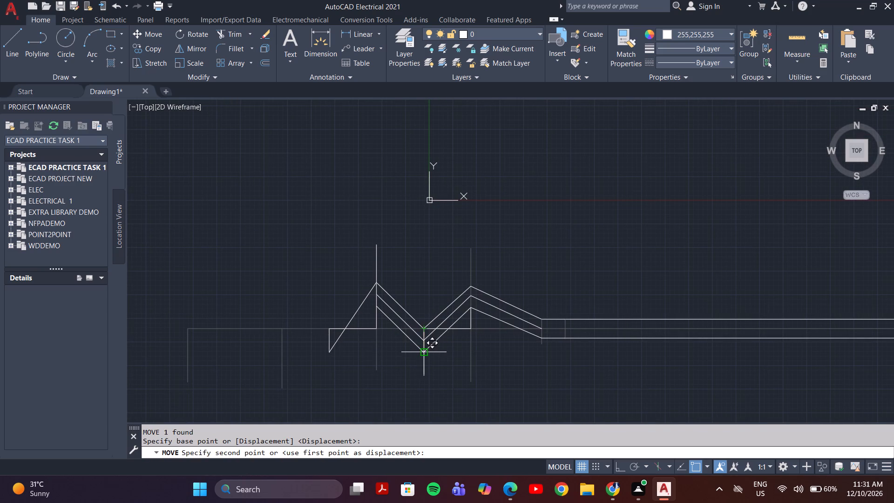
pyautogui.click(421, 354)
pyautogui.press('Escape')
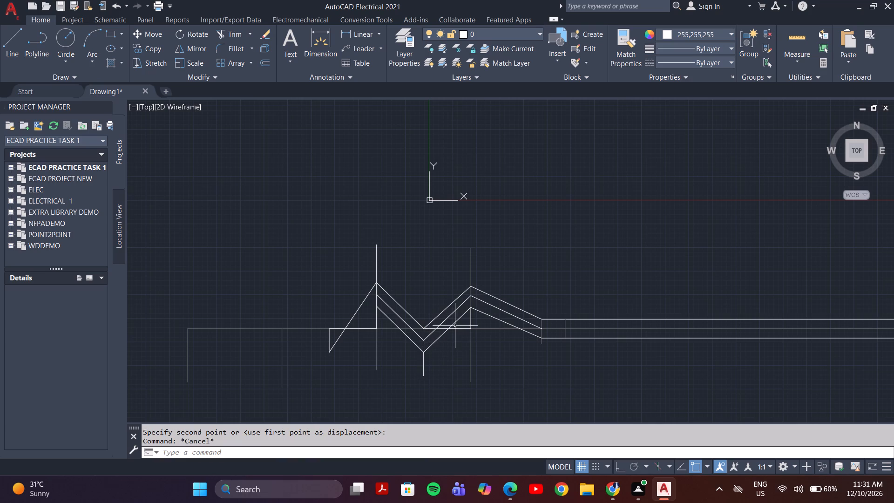
# Erase the moved short vertical and the three slopes between the valley and the right peak.
pyautogui.click(455, 323)
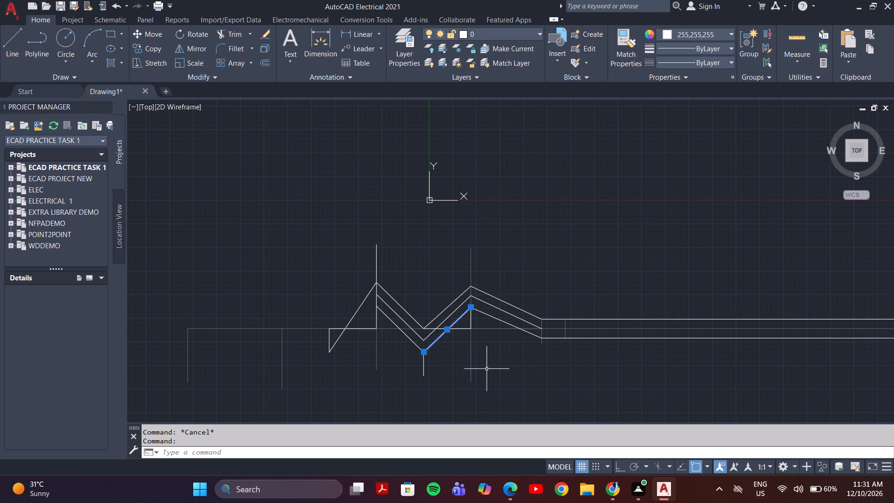
pyautogui.press('Escape')
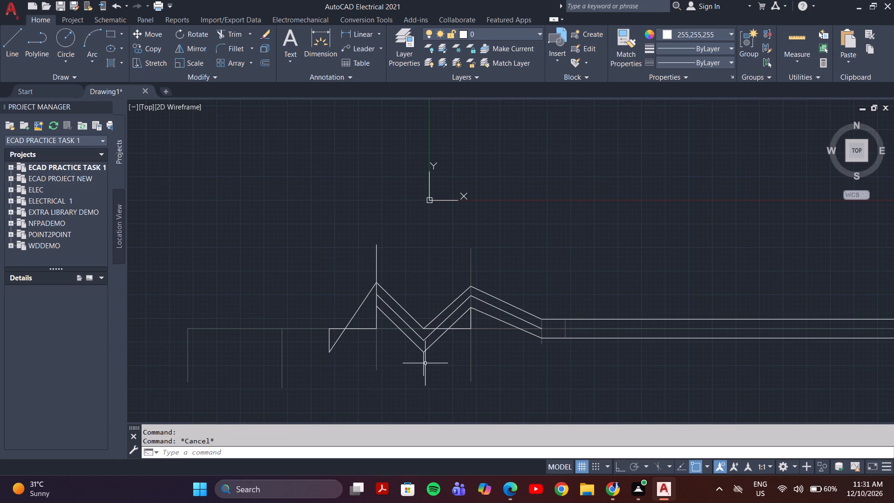
pyautogui.click(425, 363)
pyautogui.click(451, 298)
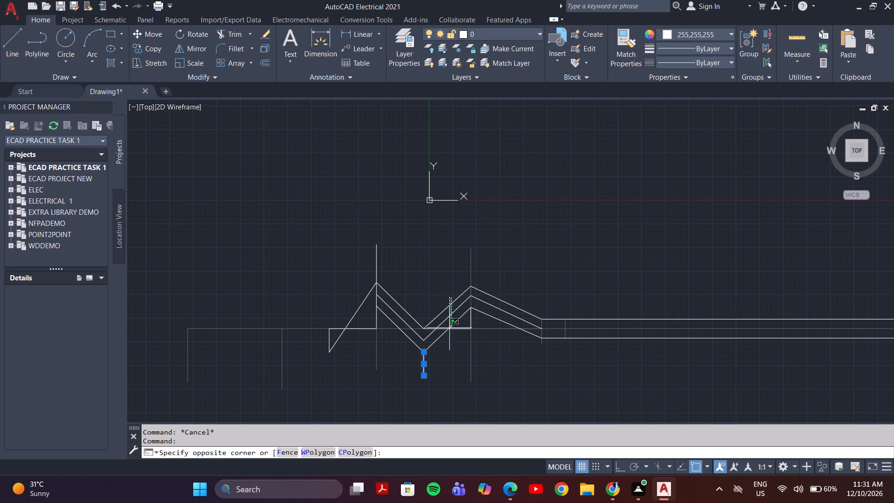
pyautogui.click(447, 325)
pyautogui.press('Delete')
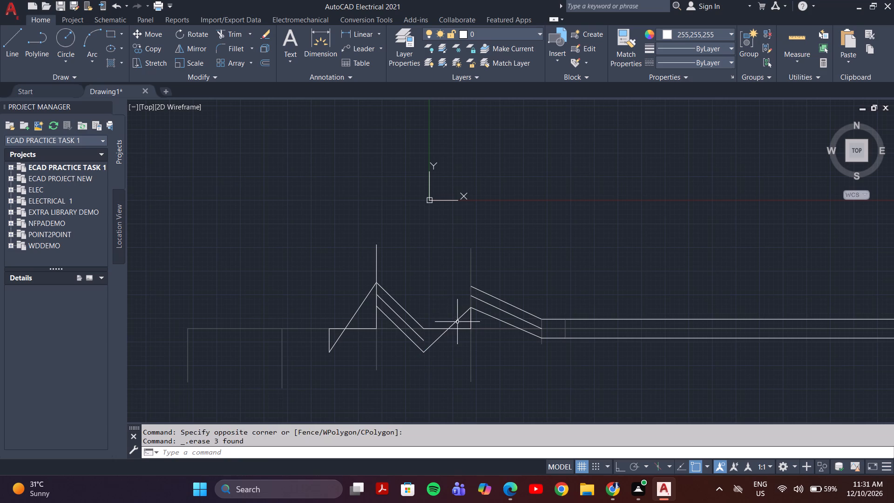
pyautogui.click(459, 320)
pyautogui.press('Delete')
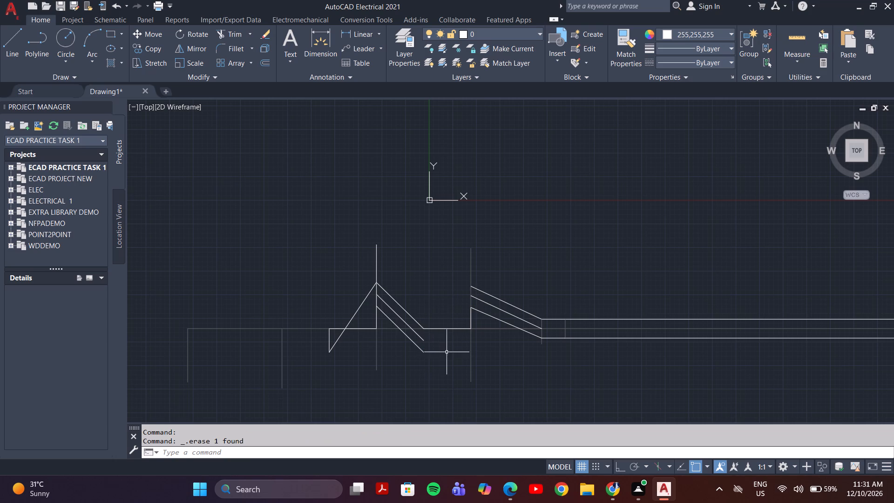
# Draw a vertical line from the valley's upper end on the horizontal guide down to the lowest slope's bottom end.
pyautogui.press('l')
pyautogui.press('Return')
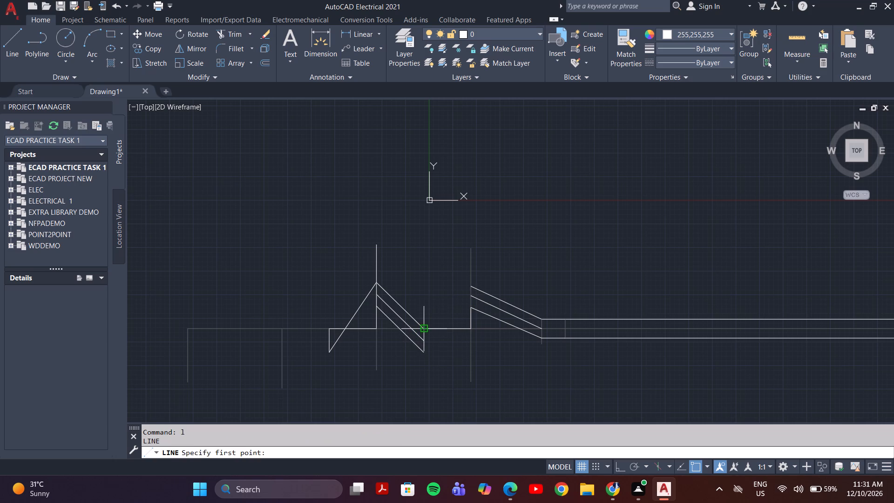
pyautogui.click(424, 327)
pyautogui.click(425, 353)
pyautogui.press('Escape')
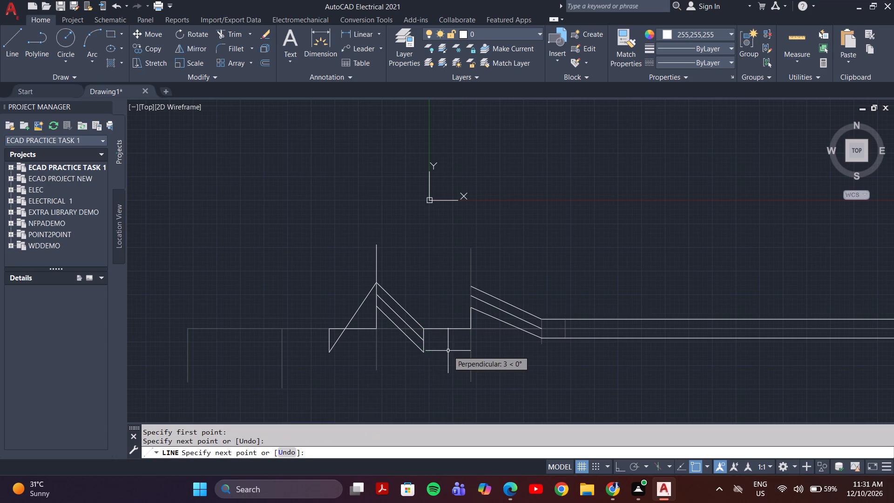
# Erase the three parallel slopes between the left peak and the valley.
pyautogui.click(415, 303)
pyautogui.click(386, 323)
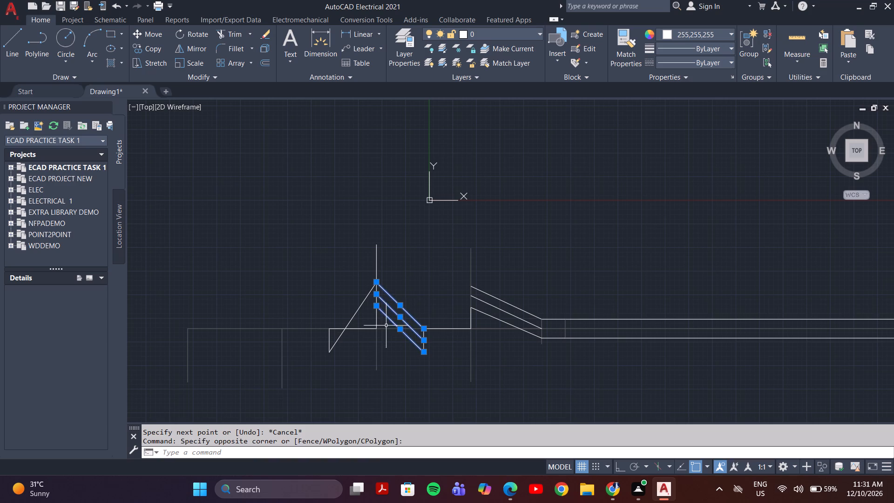
pyautogui.press('Delete')
# Draw a diagonal from the right peak's top point down to the bottom end of the valley's vertical line.
pyautogui.press('l')
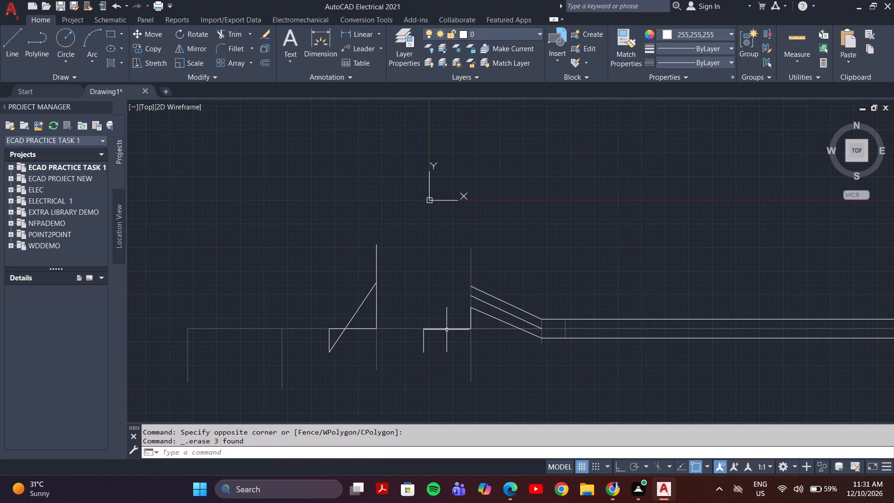
pyautogui.press('Return')
pyautogui.click(472, 286)
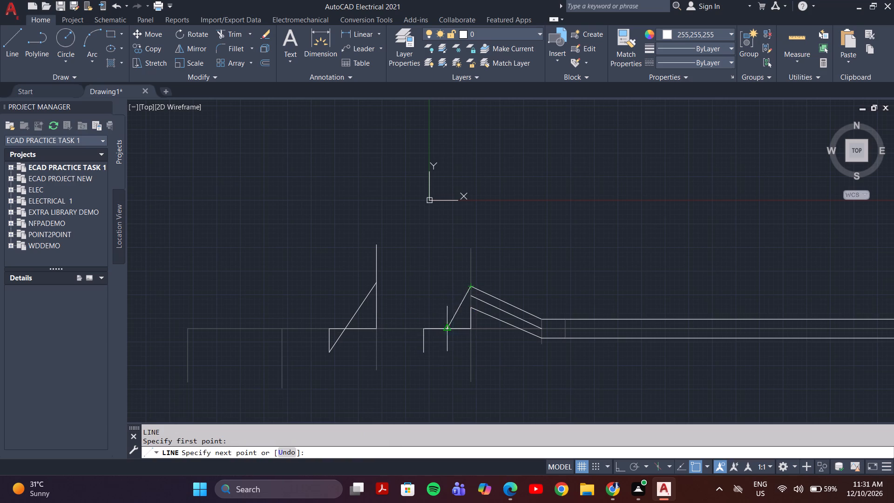
pyautogui.click(421, 350)
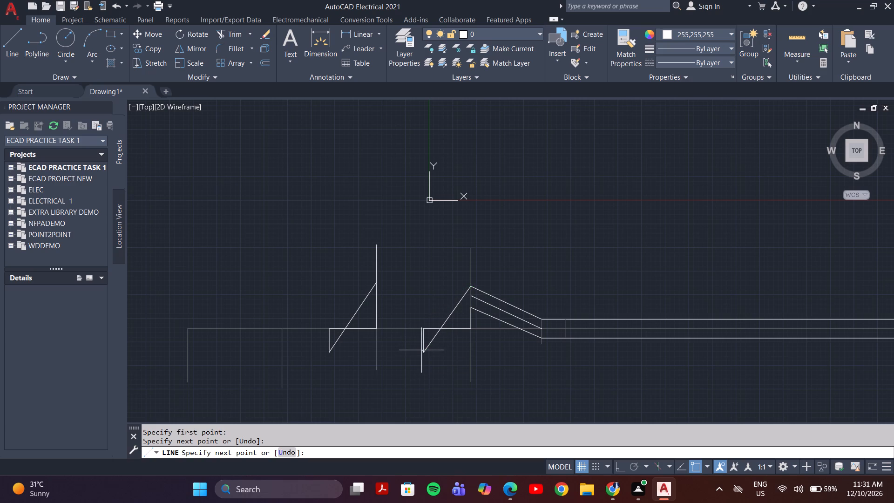
pyautogui.press('Escape')
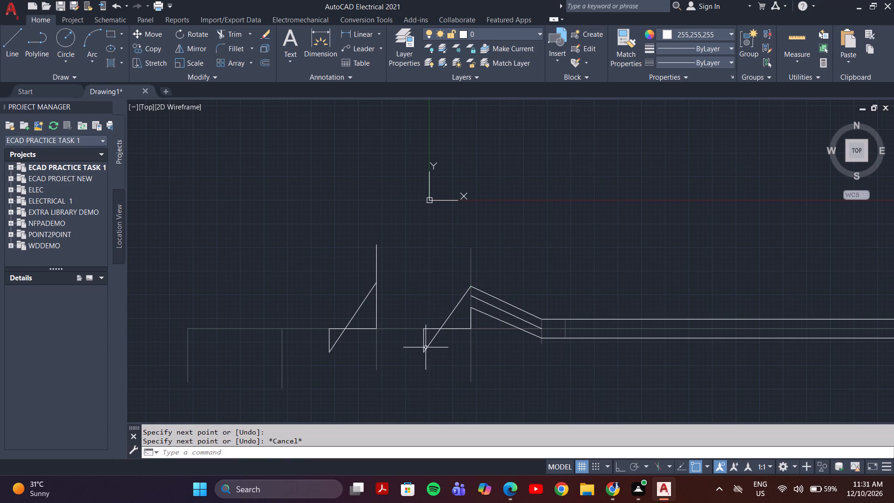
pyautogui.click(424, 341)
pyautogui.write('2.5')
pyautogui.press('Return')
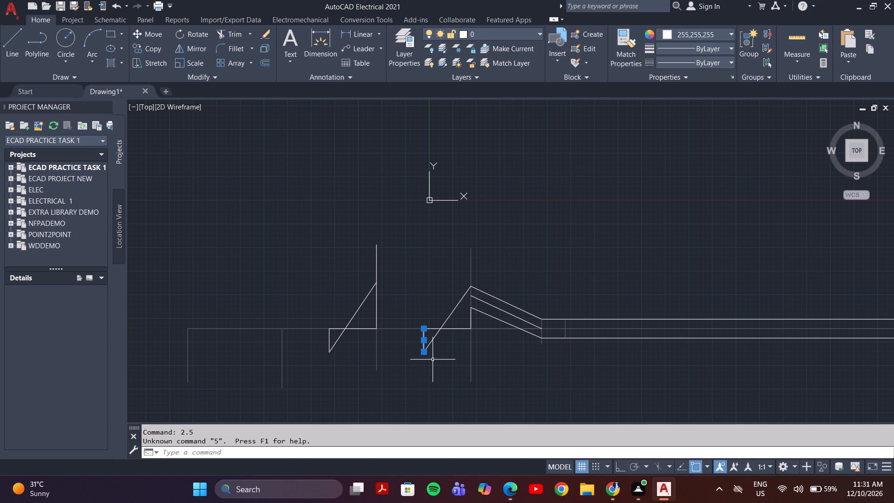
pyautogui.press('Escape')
# With ortho on, draw a 2.5 mm line straight down from the bottom end of the valley's vertical line.
pyautogui.press('l')
pyautogui.press('Return')
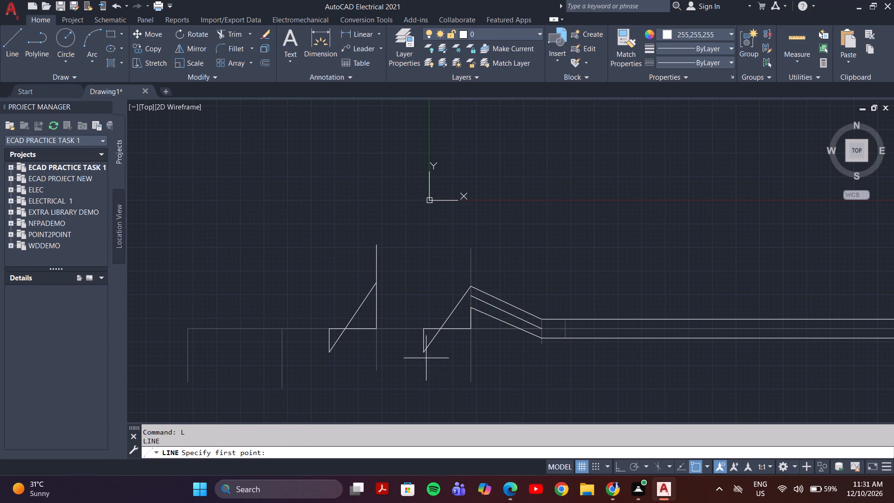
pyautogui.click(421, 352)
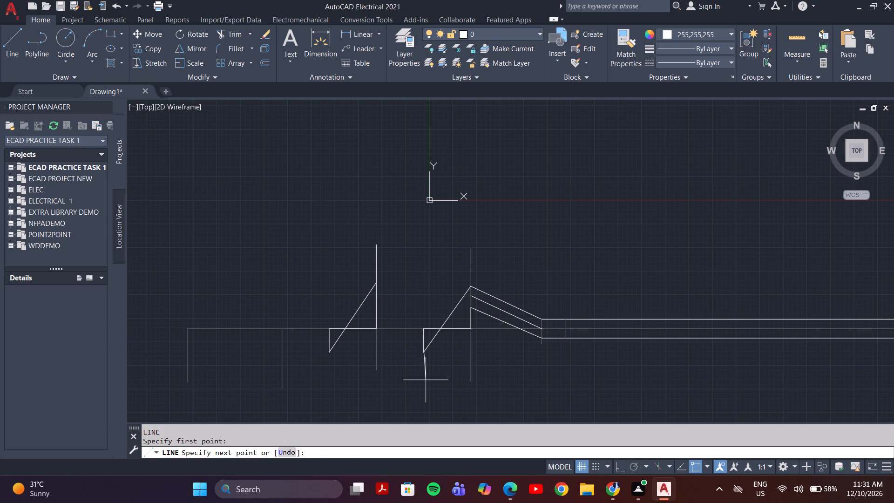
pyautogui.press('F8')
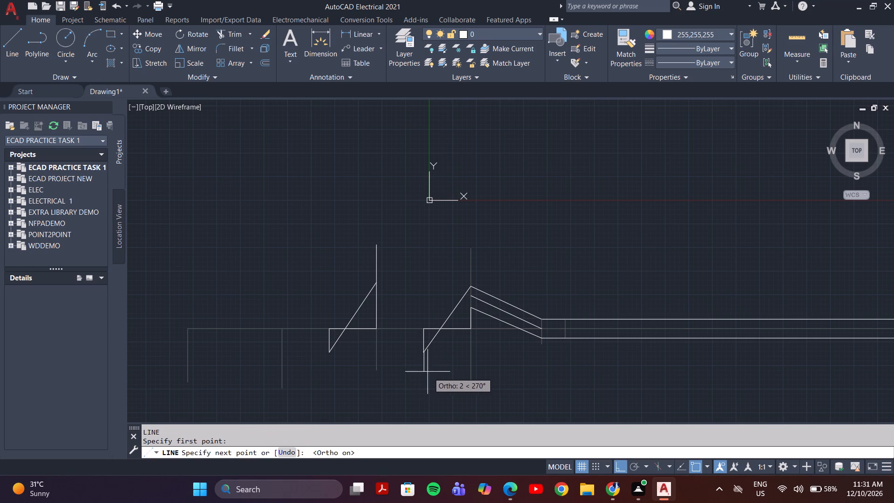
pyautogui.scroll(3, 424, 368)
pyautogui.write('2.5')
pyautogui.press('Return')
pyautogui.press('Escape')
pyautogui.scroll(-1, 480, 325)
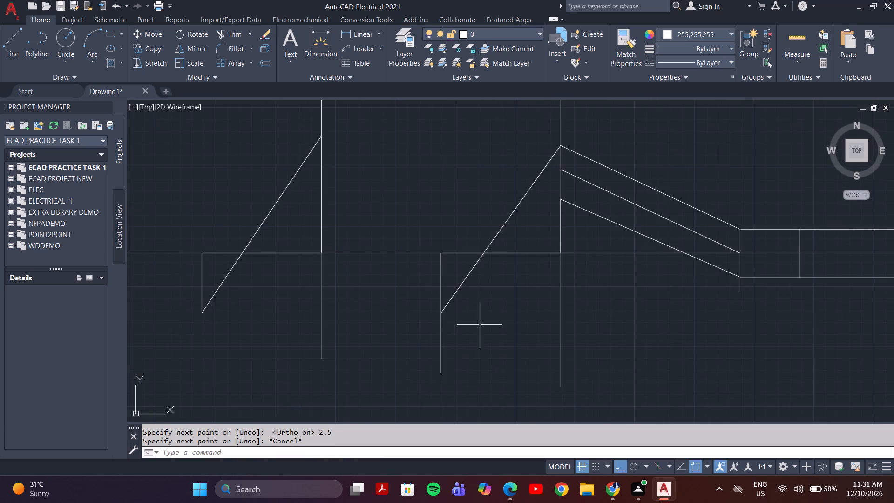
# With ortho off, draw diagonals from the right peak's middle and lower points to the midpoint and bottom end of the 2.5 mm valley vertical.
pyautogui.press('l')
pyautogui.press('Return')
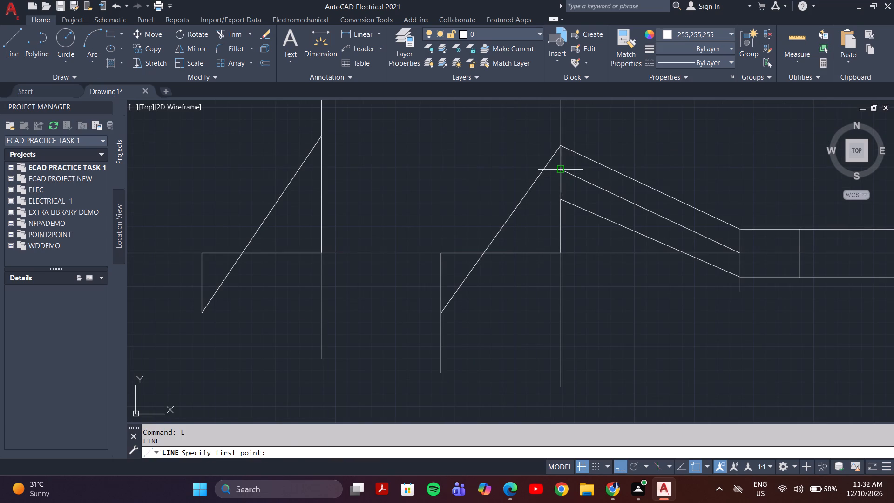
pyautogui.click(562, 169)
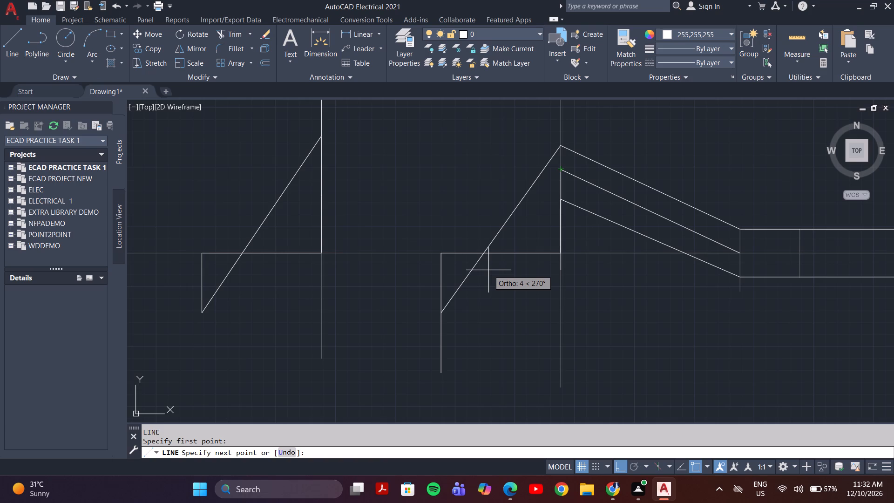
pyautogui.press('F8')
pyautogui.click(440, 341)
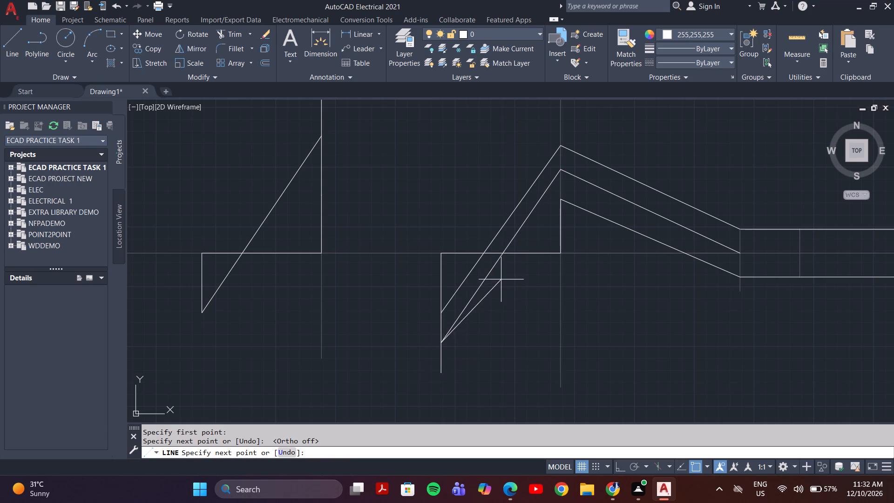
pyautogui.press('space')
pyautogui.press('space')
pyautogui.click(562, 199)
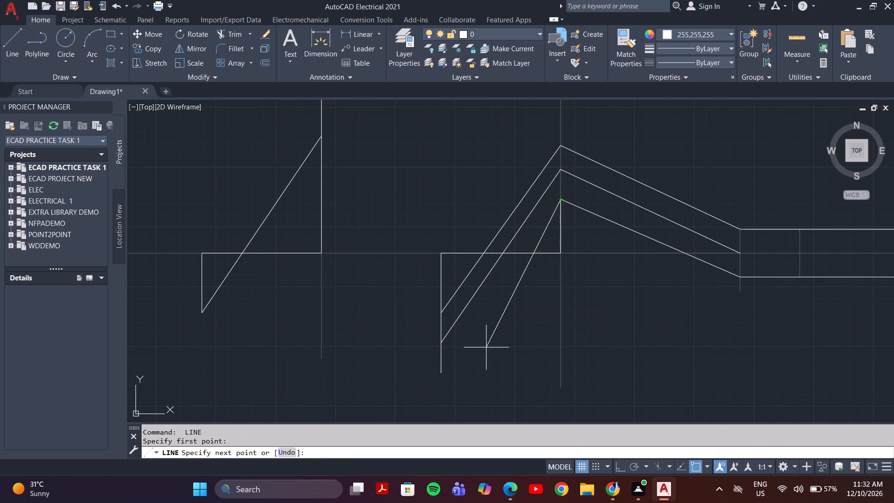
pyautogui.click(442, 374)
pyautogui.press('Escape')
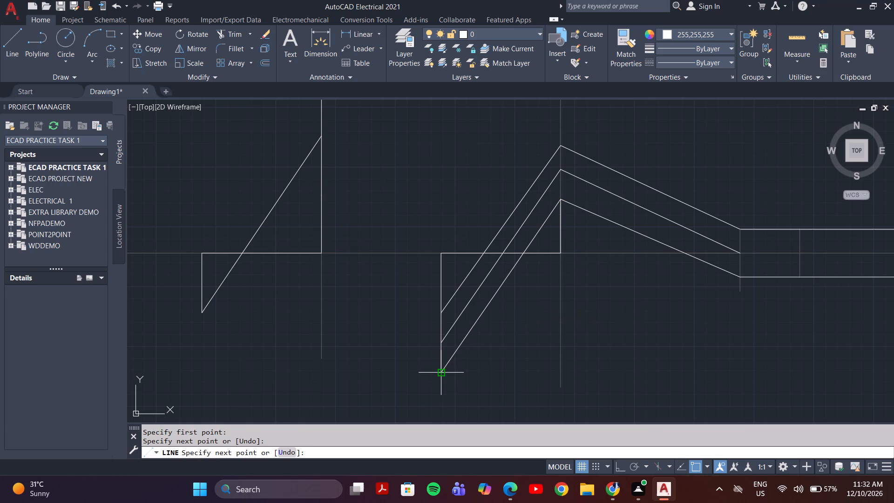
pyautogui.scroll(-2, 497, 333)
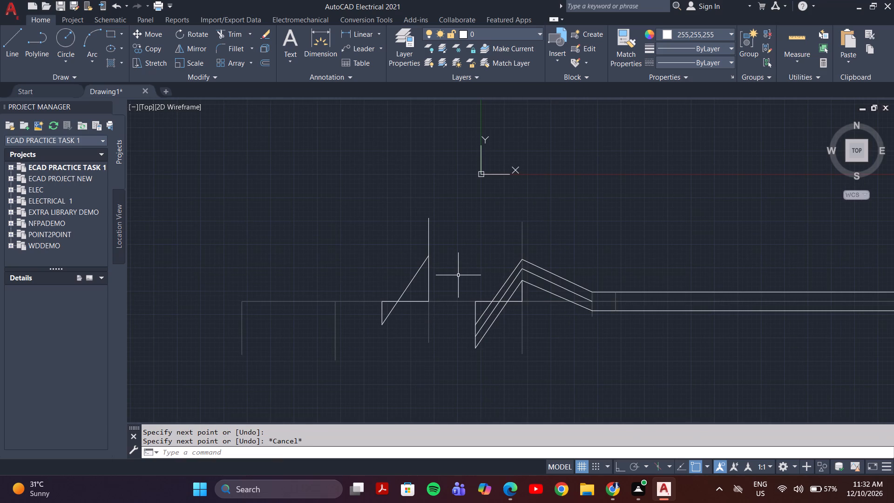
pyautogui.press('Escape')
# Draw diagonals from the valley's top and middle slope ends up to the left peak's top point and the endpoint below it on its vertical.
pyautogui.press('l')
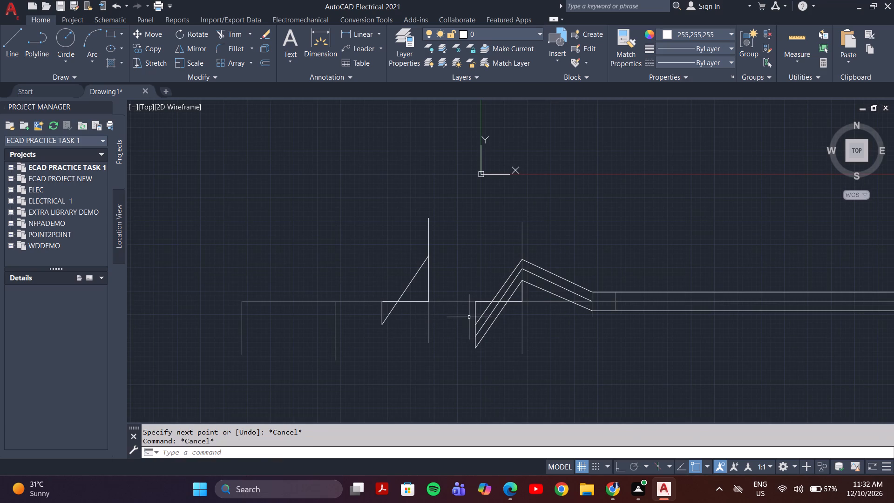
pyautogui.press('Return')
pyautogui.click(475, 324)
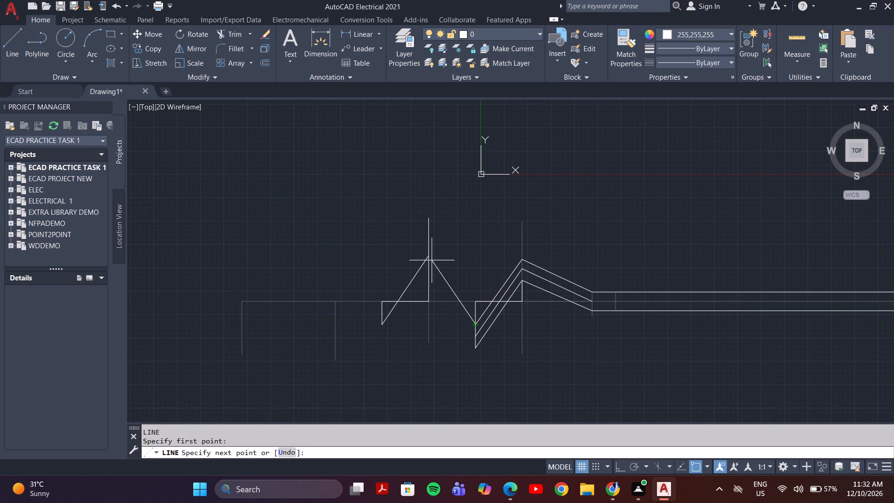
pyautogui.click(427, 255)
pyautogui.press('space')
pyautogui.press('space')
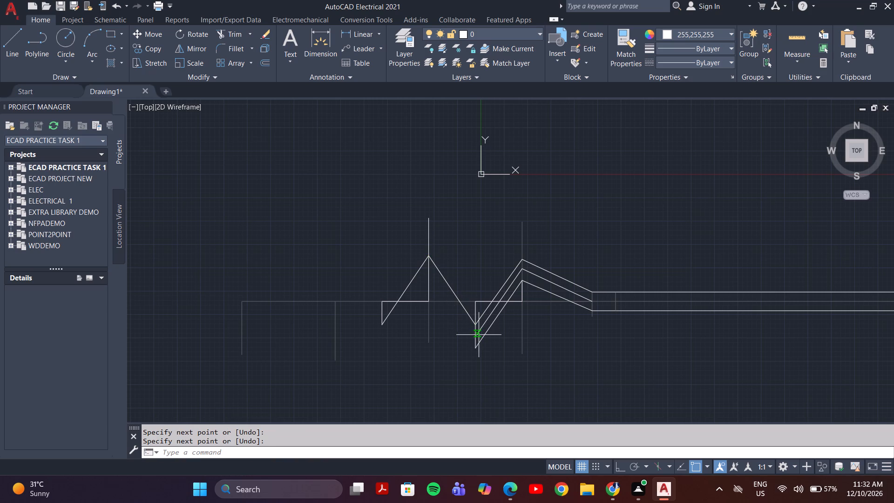
pyautogui.click(475, 335)
pyautogui.click(428, 279)
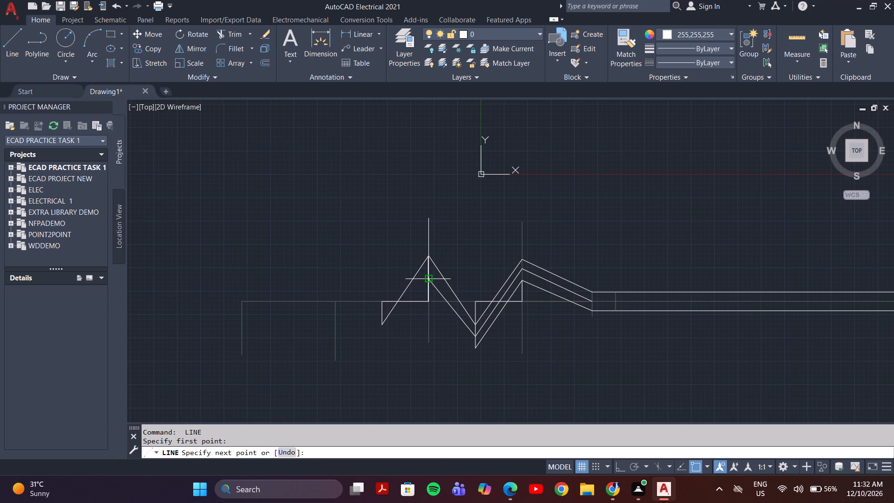
pyautogui.press('space')
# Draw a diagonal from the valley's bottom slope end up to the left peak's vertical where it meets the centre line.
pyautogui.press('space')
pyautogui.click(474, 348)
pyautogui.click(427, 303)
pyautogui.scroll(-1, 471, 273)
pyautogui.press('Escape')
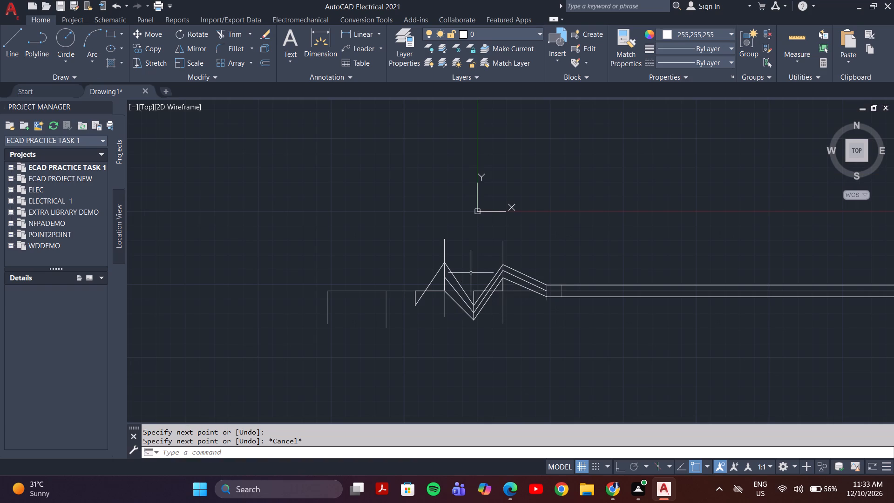
# Erase the three diagonals between the left peak and the valley and the single diagonal descending left from the left peak.
pyautogui.scroll(3, 508, 280)
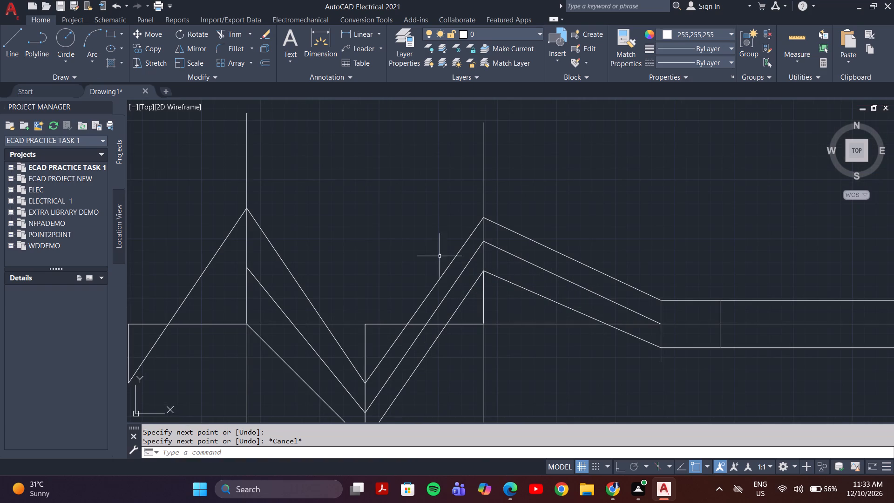
pyautogui.click(280, 233)
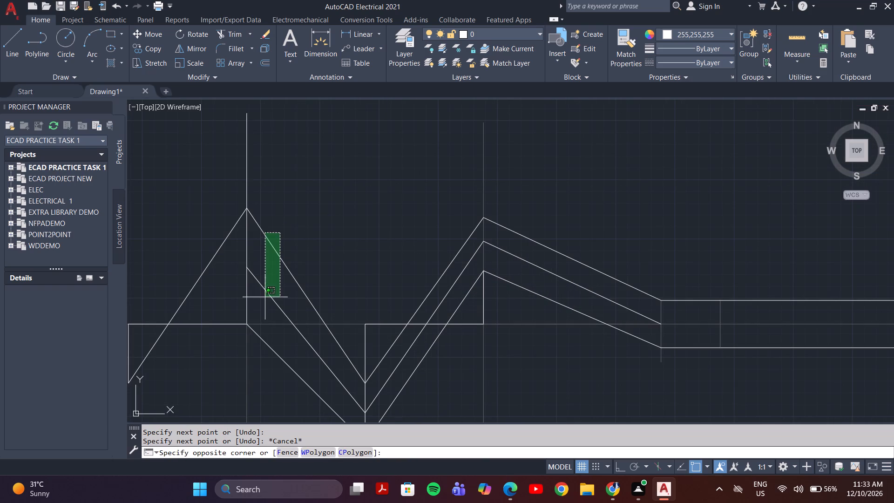
pyautogui.click(265, 298)
pyautogui.press('Delete')
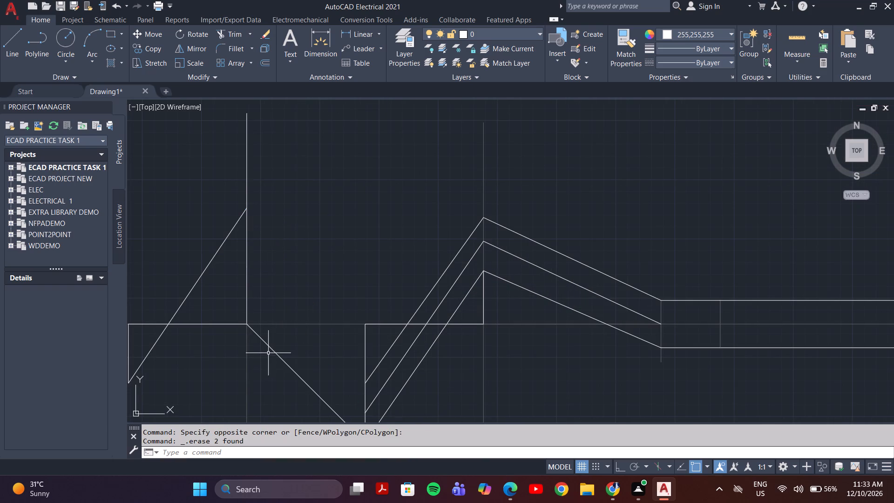
pyautogui.click(269, 348)
pyautogui.press('Delete')
pyautogui.click(203, 272)
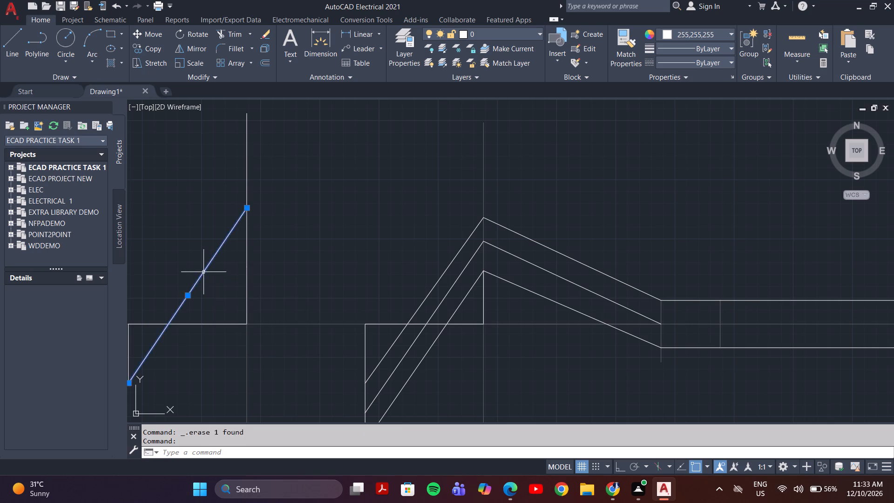
pyautogui.press('Delete')
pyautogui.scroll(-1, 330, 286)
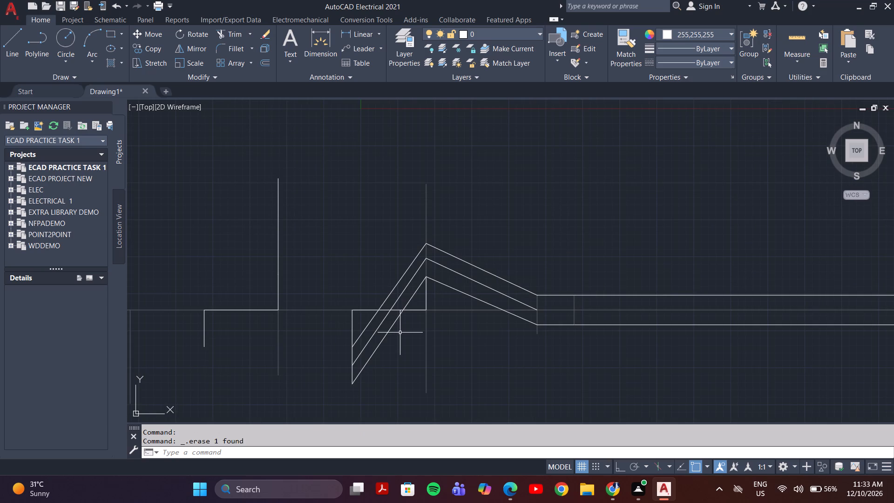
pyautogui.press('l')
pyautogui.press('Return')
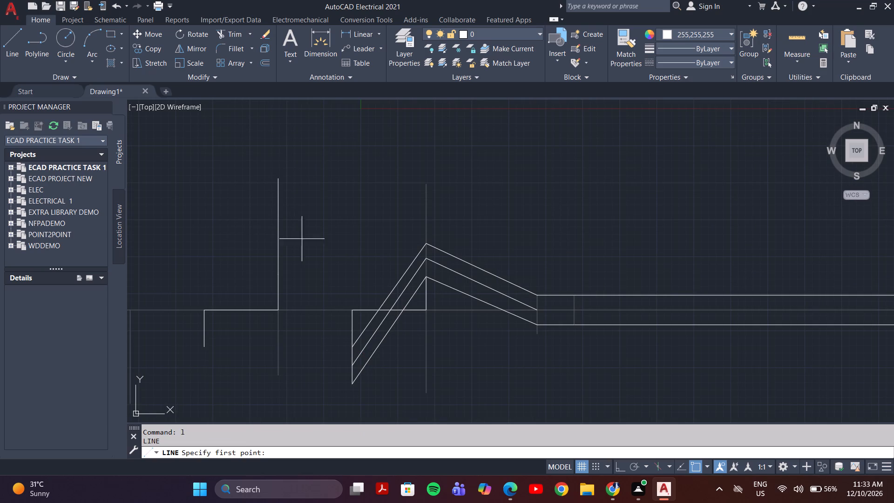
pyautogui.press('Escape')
# Erase the tall upper vertical line above the left peak's short vertical.
pyautogui.click(278, 217)
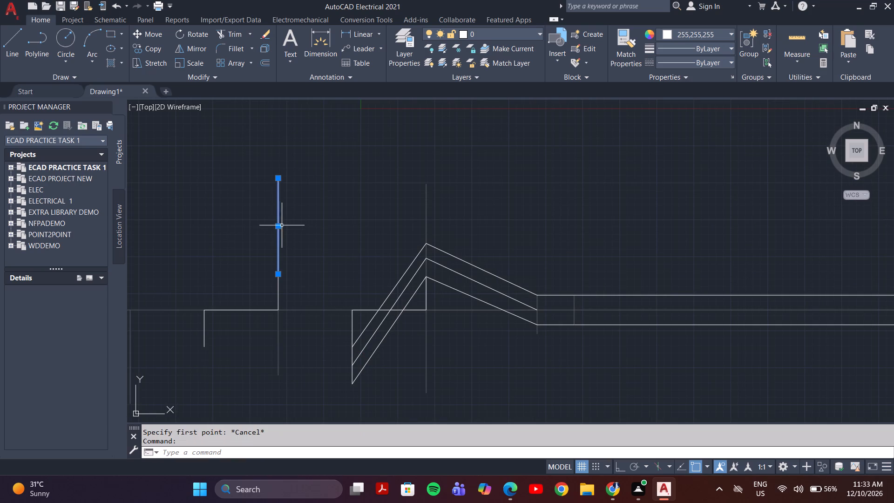
pyautogui.press('Delete')
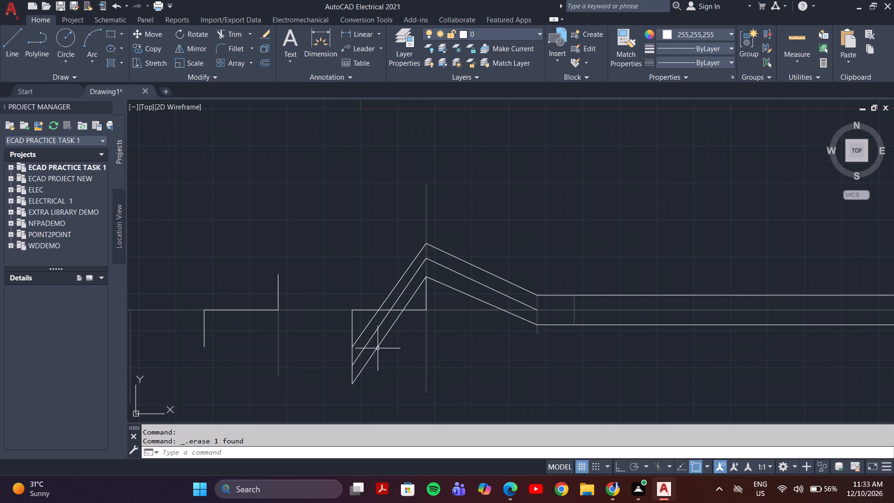
# Draw a diagonal from the valley's bottom slope end up to the top end of the left peak's short vertical.
pyautogui.press('l')
pyautogui.press('Return')
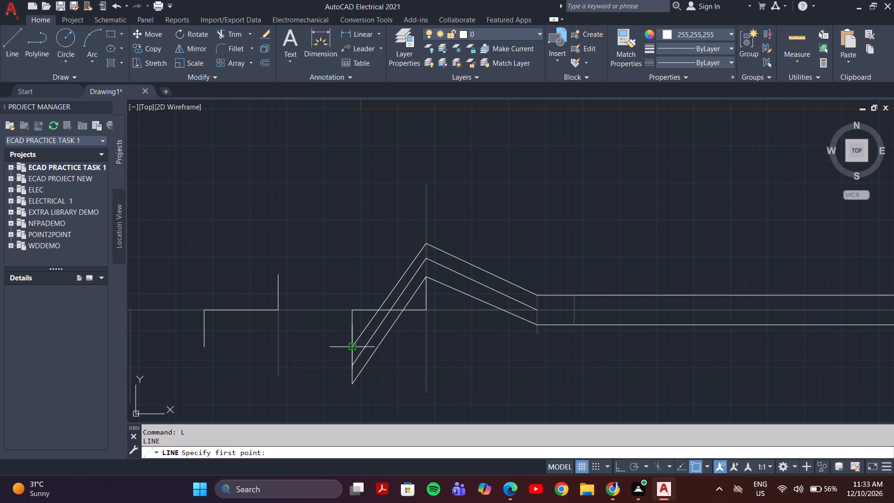
pyautogui.click(352, 385)
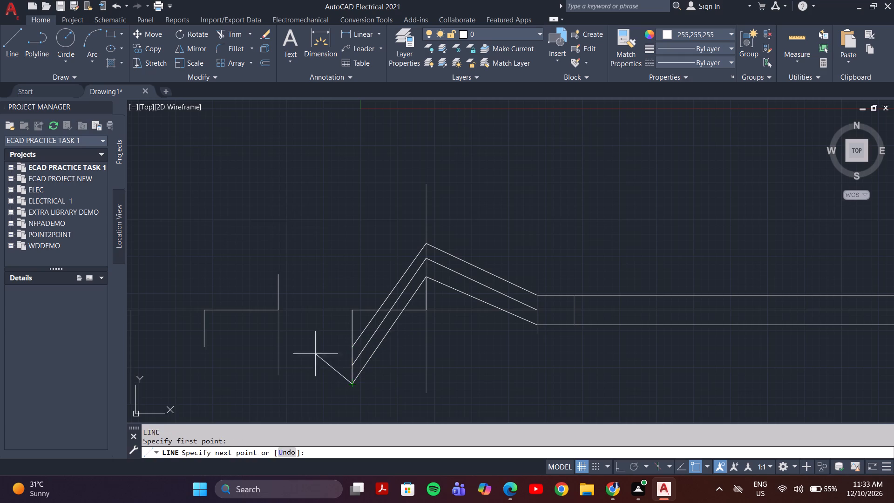
pyautogui.click(279, 275)
pyautogui.press('space')
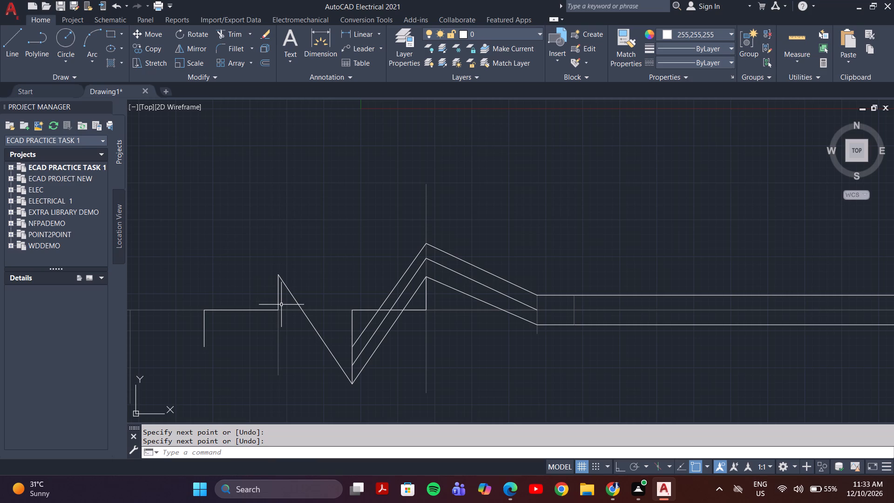
# With ortho on, draw a 2.5 mm line straight up from the top end of the left peak's short vertical.
pyautogui.press('l')
pyautogui.press('Return')
pyautogui.press('Return')
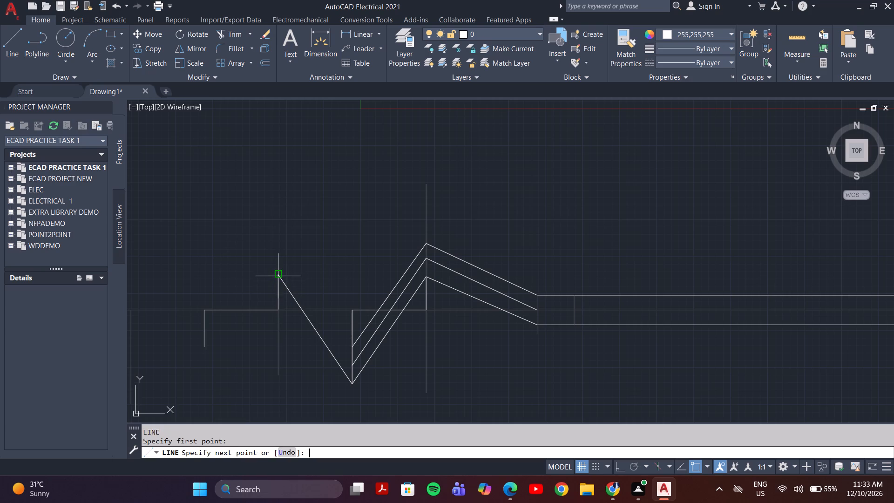
pyautogui.click(278, 276)
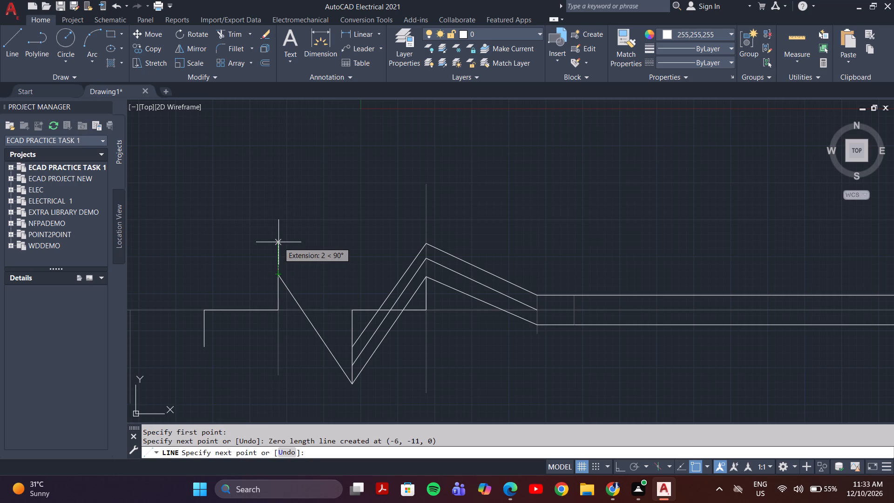
pyautogui.write('2.5')
pyautogui.press('F8')
pyautogui.press('Return')
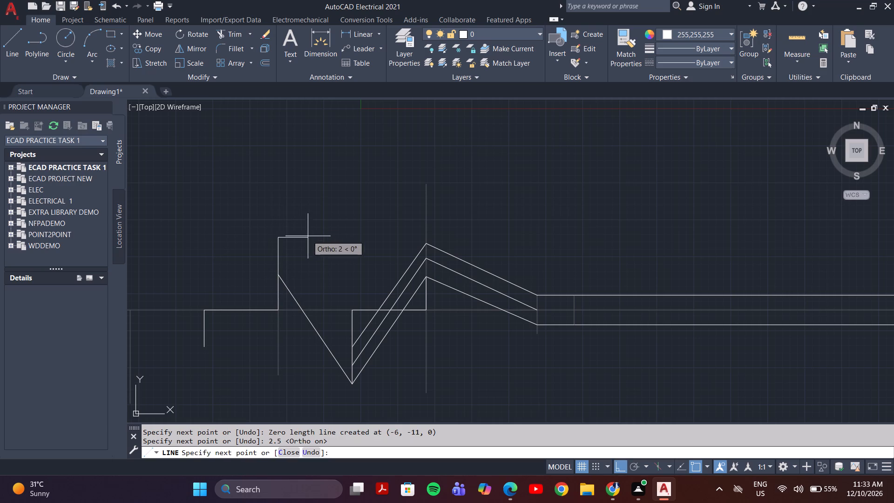
pyautogui.press('Escape')
# With ortho off, draw diagonals from the valley's middle and upper slope ends to the midpoint and top end of the left peak's 2.5 mm vertical.
pyautogui.press('l')
pyautogui.press('Return')
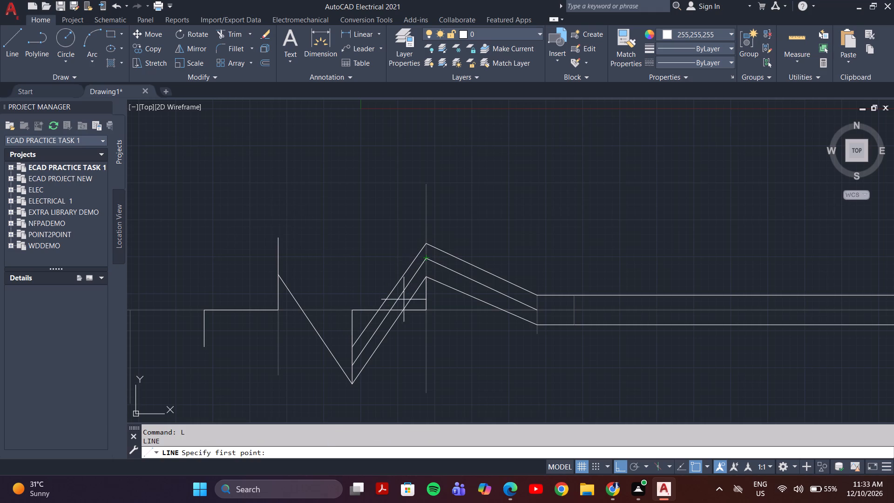
pyautogui.click(353, 364)
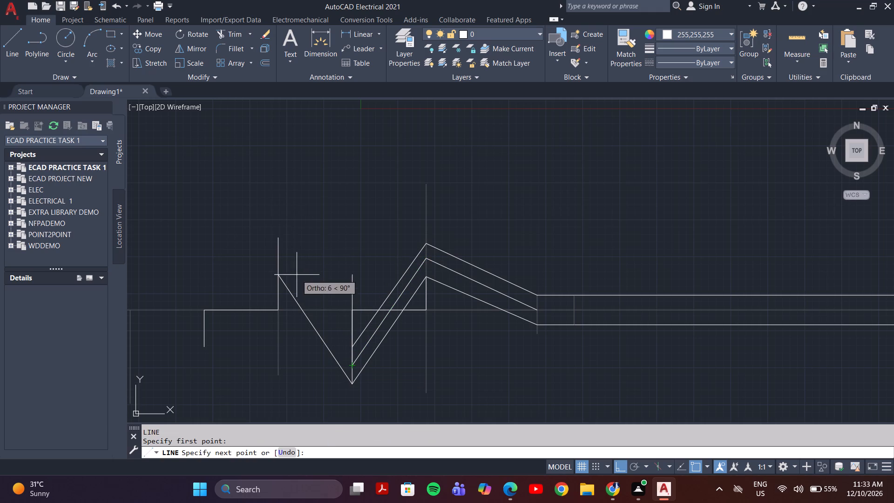
pyautogui.press('F8')
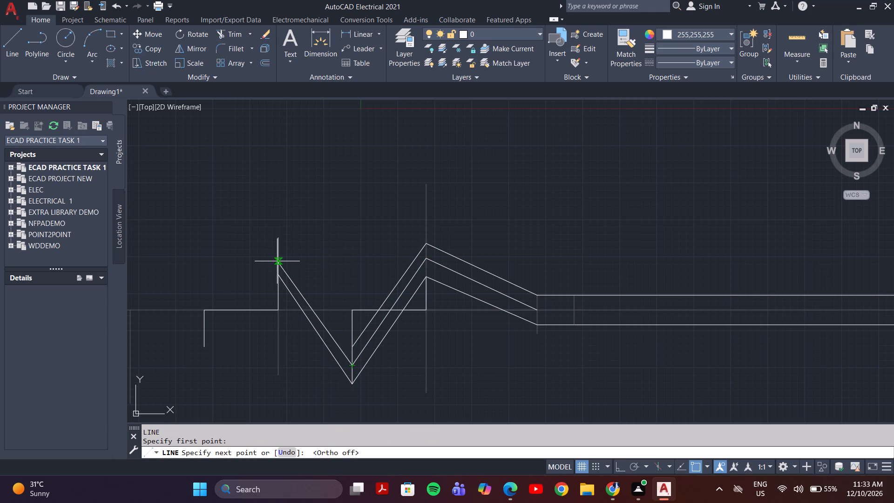
pyautogui.click(279, 254)
pyautogui.press('space')
pyautogui.press('space')
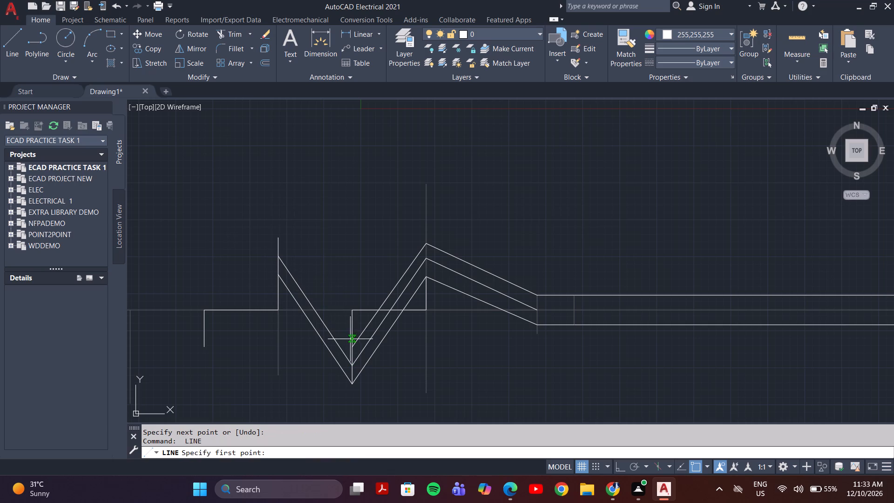
pyautogui.click(353, 346)
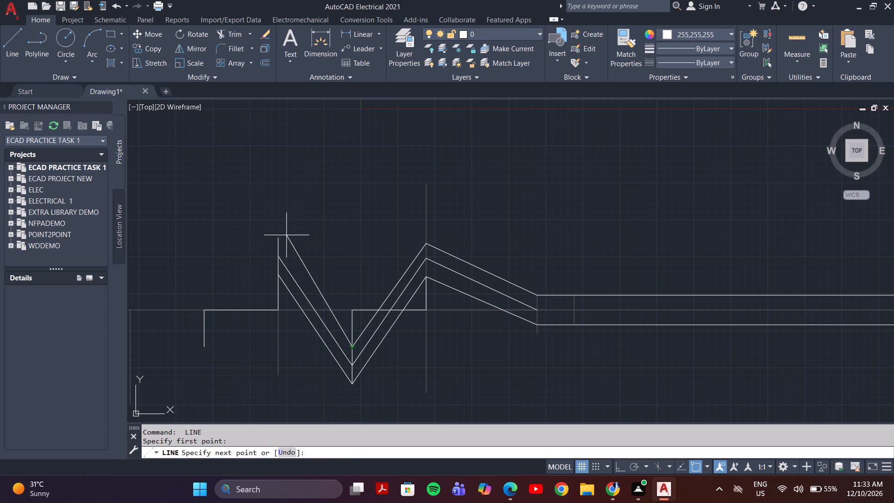
pyautogui.click(276, 238)
pyautogui.press('Escape')
# Draw a diagonal from the left peak's top point down to the top end of the leftmost white vertical on the centre line.
pyautogui.scroll(-3, 322, 242)
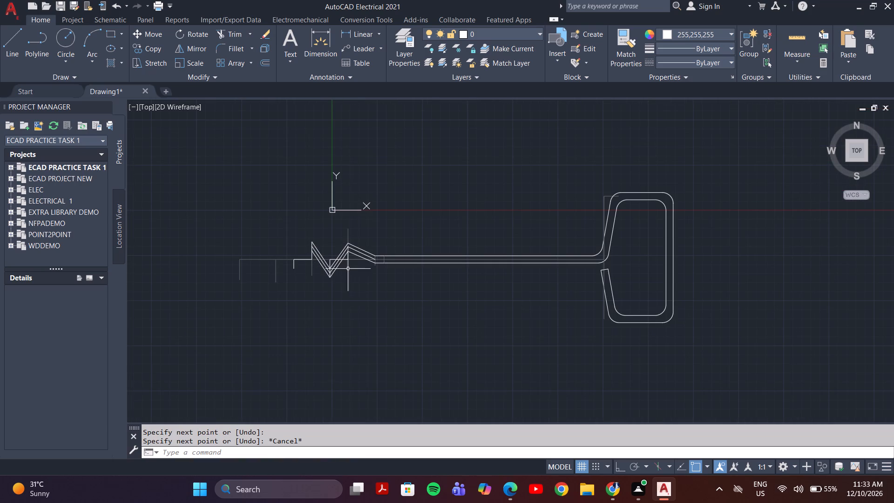
pyautogui.moveTo(361, 303); pyautogui.dragTo(437, 303, button='middle')
pyautogui.scroll(2, 375, 227)
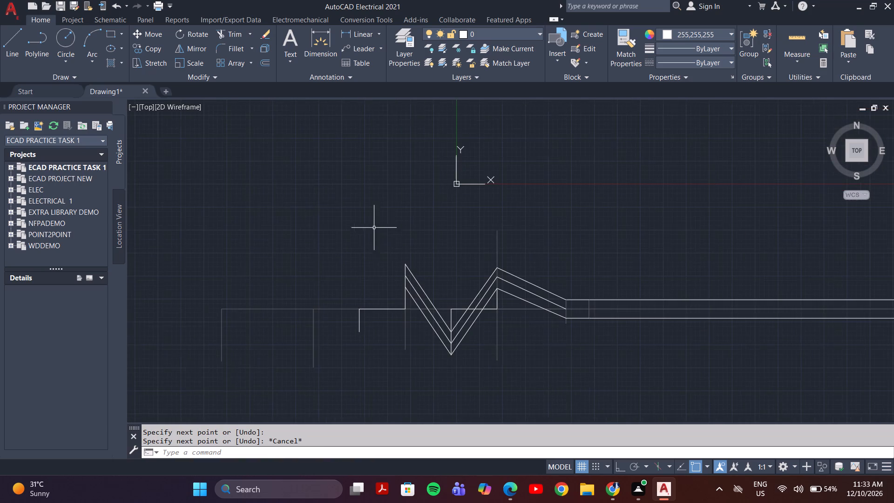
pyautogui.moveTo(381, 245); pyautogui.dragTo(399, 213, button='middle')
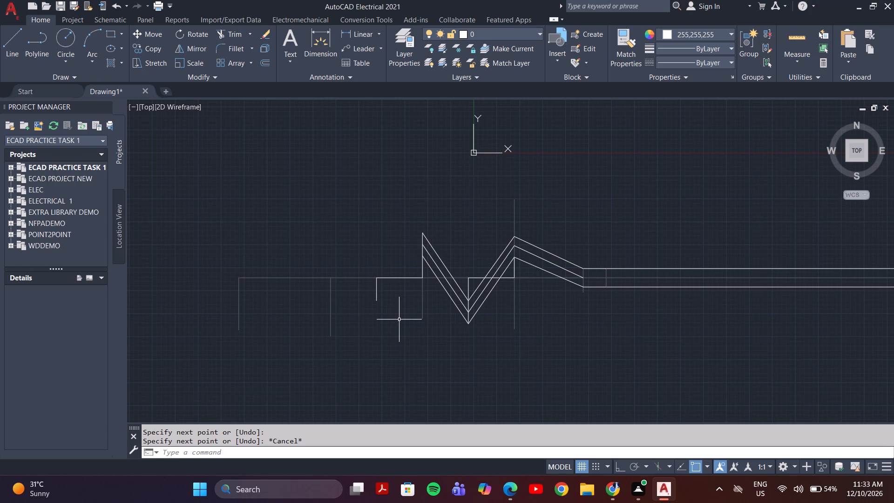
pyautogui.press('l')
pyautogui.press('Return')
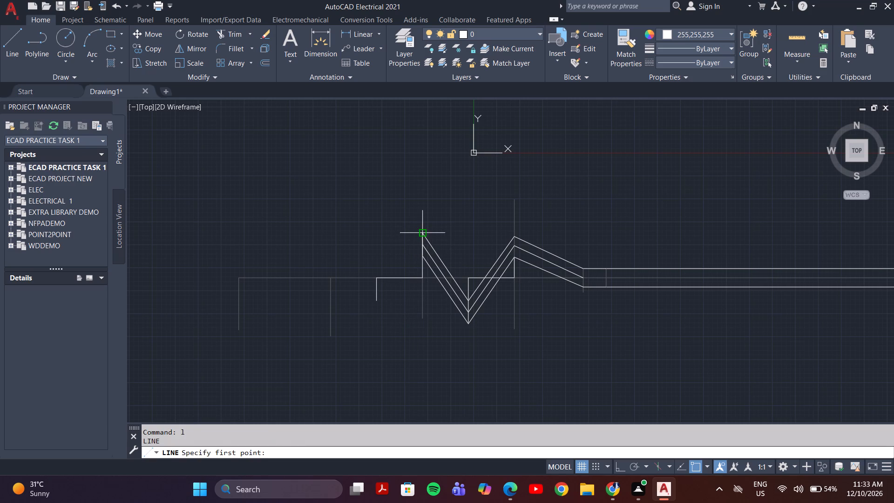
pyautogui.click(425, 231)
pyautogui.click(376, 279)
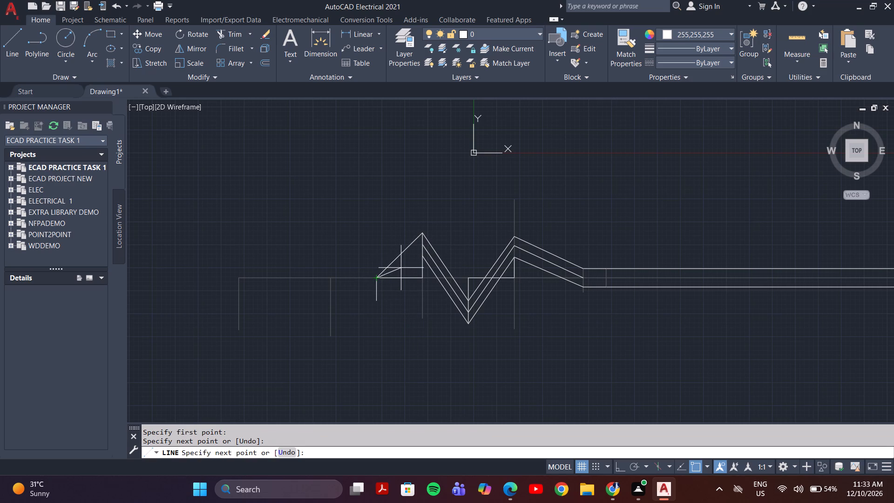
pyautogui.press('space')
# Draw diagonals from the left peak's middle and lower points to the midpoint and bottom end of the leftmost white vertical.
pyautogui.press('space')
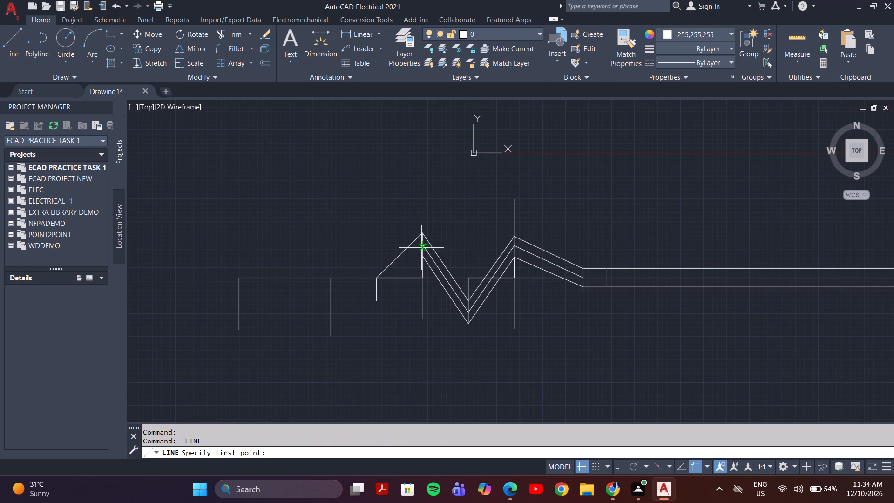
pyautogui.scroll(3, 421, 247)
pyautogui.click(423, 235)
pyautogui.moveTo(344, 312); pyautogui.dragTo(360, 241, button='middle')
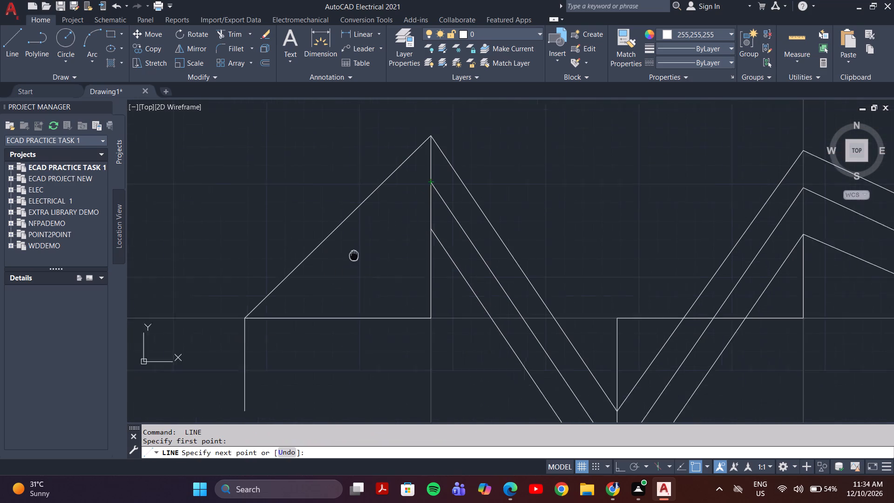
pyautogui.moveTo(360, 241); pyautogui.dragTo(363, 235, button='middle')
pyautogui.click(255, 337)
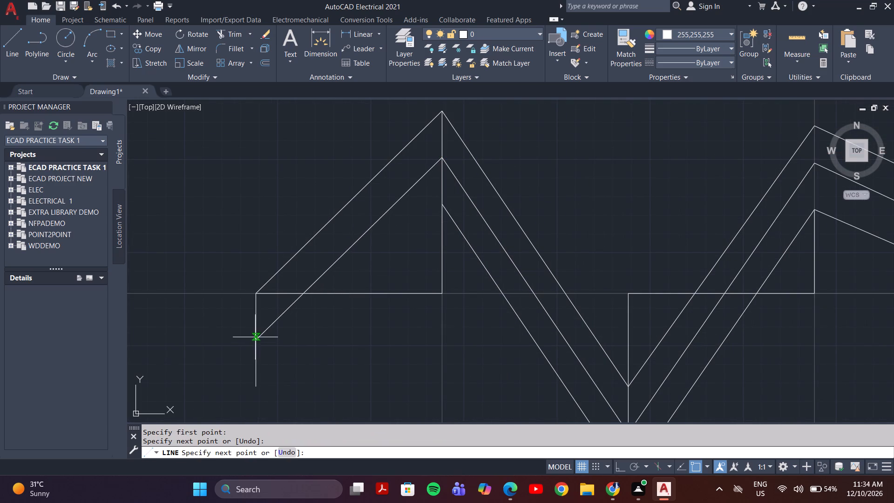
pyautogui.press('space')
pyautogui.press('space')
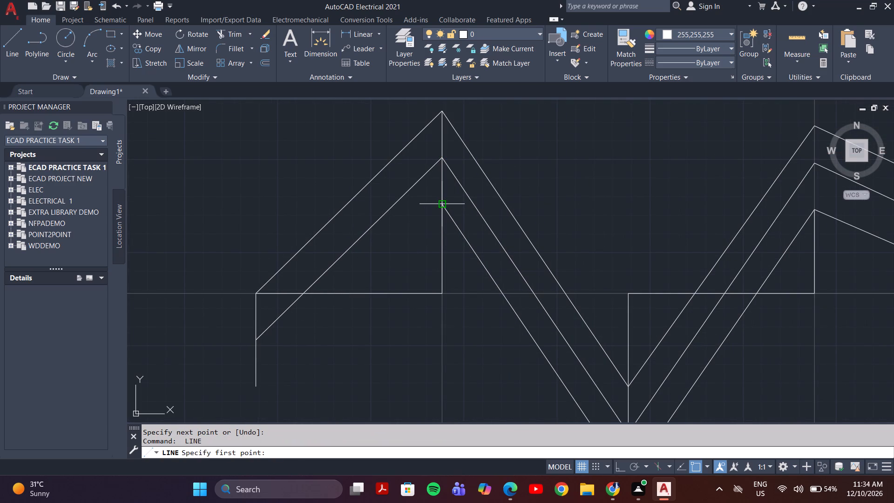
pyautogui.click(440, 202)
pyautogui.click(254, 388)
pyautogui.scroll(-5, 278, 348)
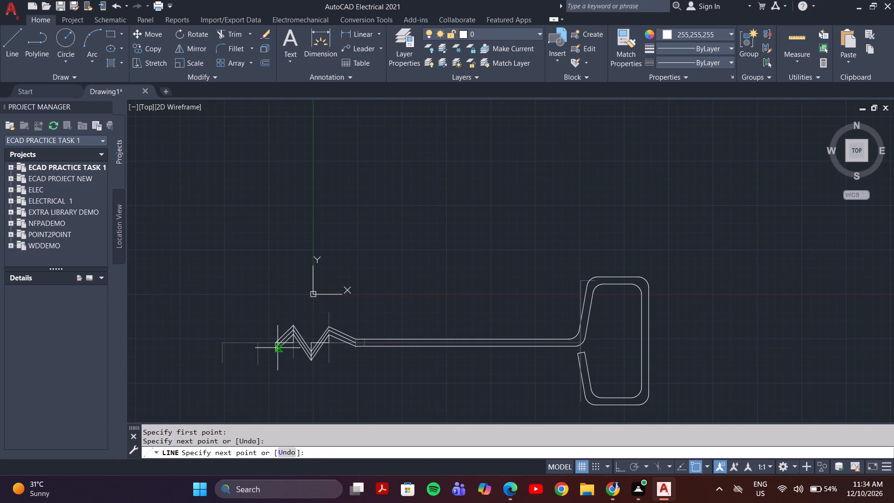
pyautogui.press('Escape')
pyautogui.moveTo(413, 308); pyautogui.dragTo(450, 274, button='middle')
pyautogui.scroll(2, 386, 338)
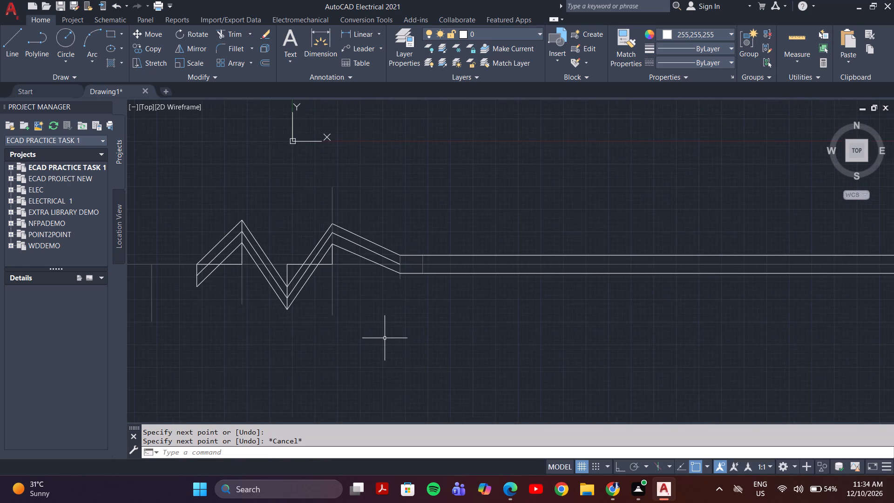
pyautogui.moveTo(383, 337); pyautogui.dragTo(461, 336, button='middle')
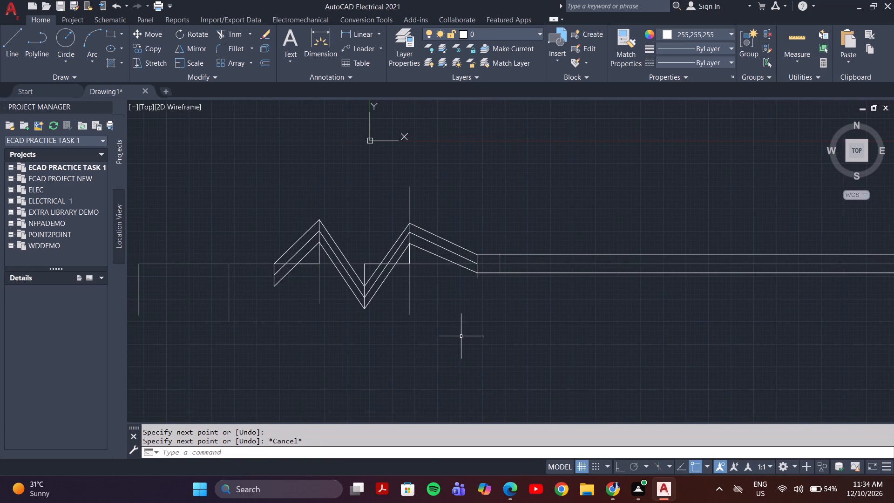
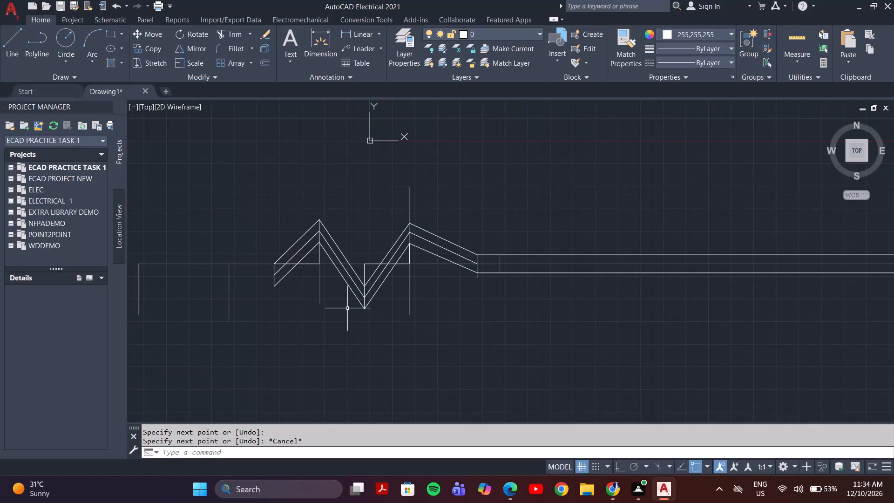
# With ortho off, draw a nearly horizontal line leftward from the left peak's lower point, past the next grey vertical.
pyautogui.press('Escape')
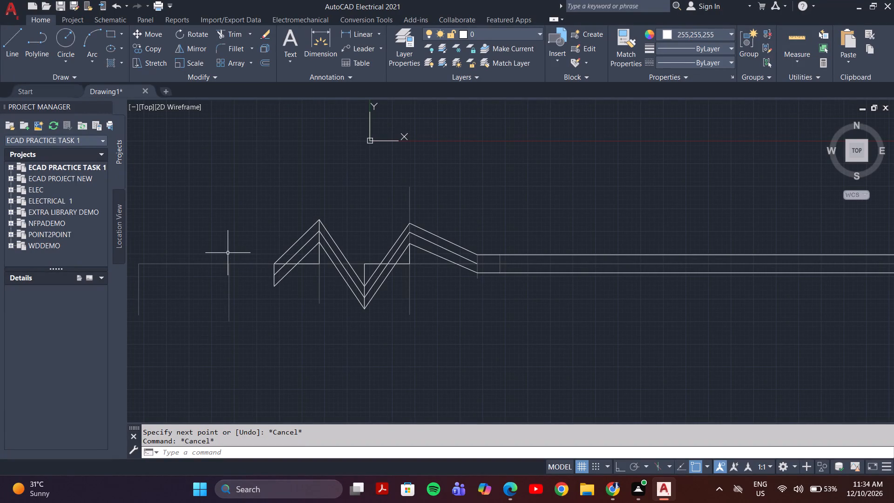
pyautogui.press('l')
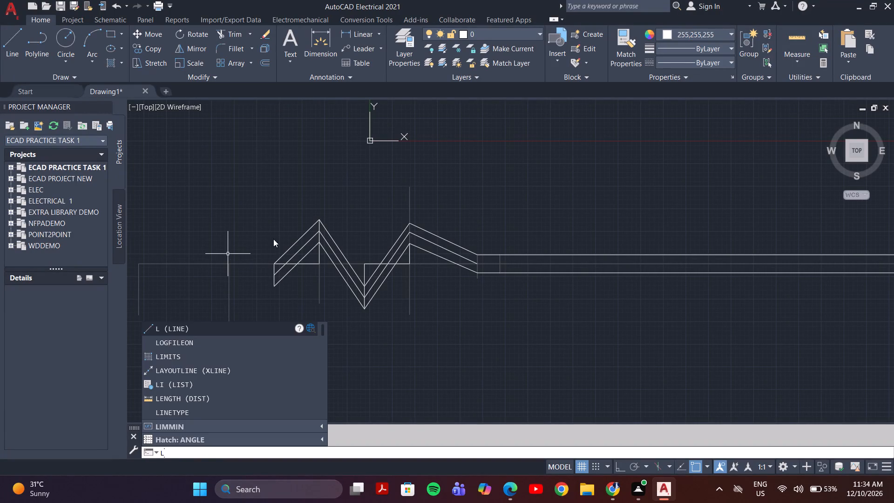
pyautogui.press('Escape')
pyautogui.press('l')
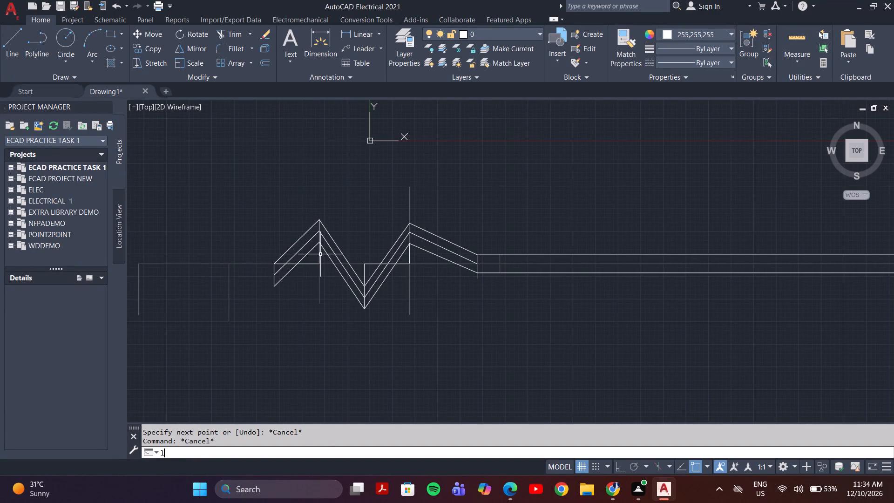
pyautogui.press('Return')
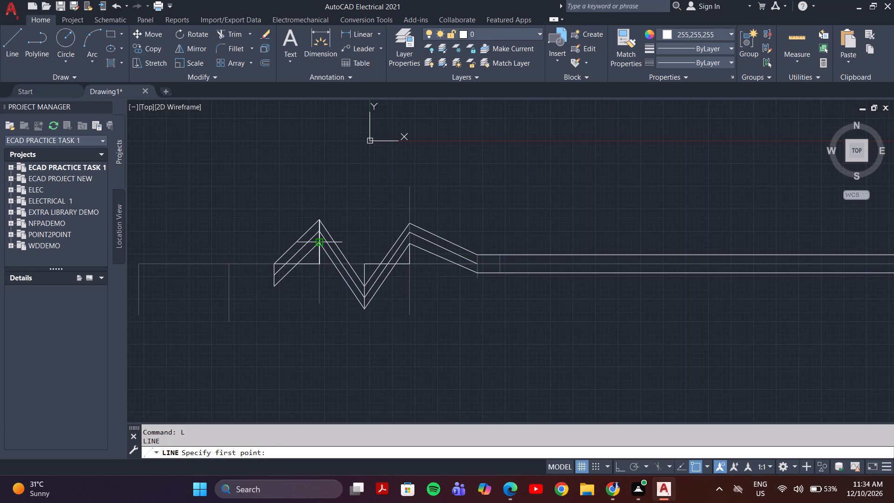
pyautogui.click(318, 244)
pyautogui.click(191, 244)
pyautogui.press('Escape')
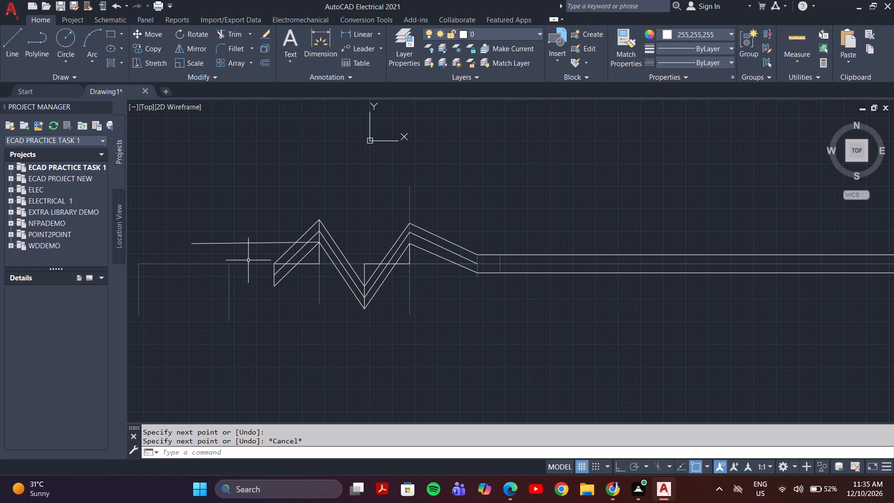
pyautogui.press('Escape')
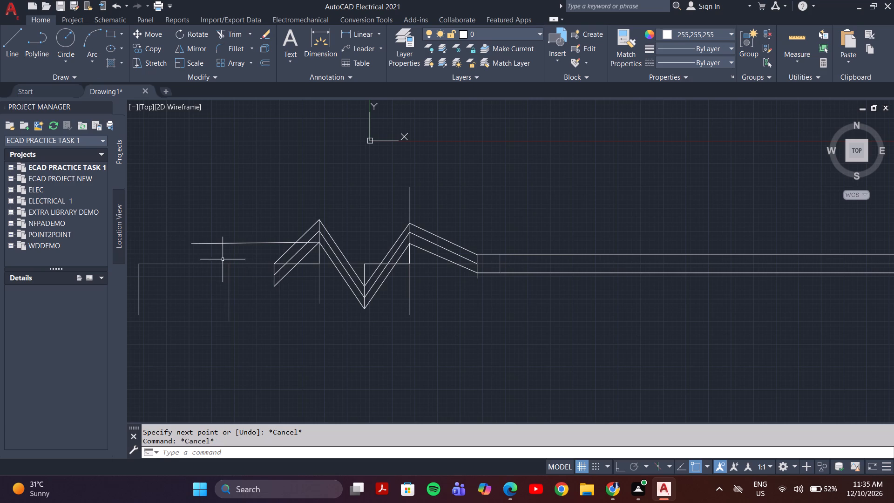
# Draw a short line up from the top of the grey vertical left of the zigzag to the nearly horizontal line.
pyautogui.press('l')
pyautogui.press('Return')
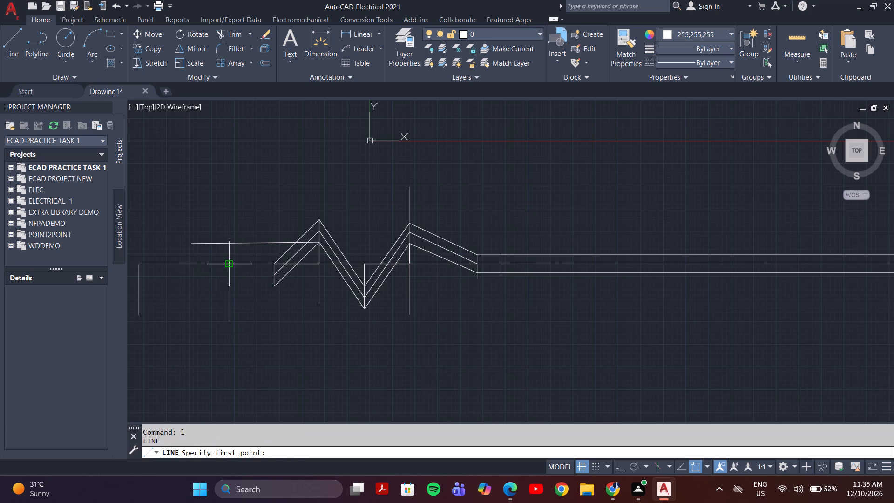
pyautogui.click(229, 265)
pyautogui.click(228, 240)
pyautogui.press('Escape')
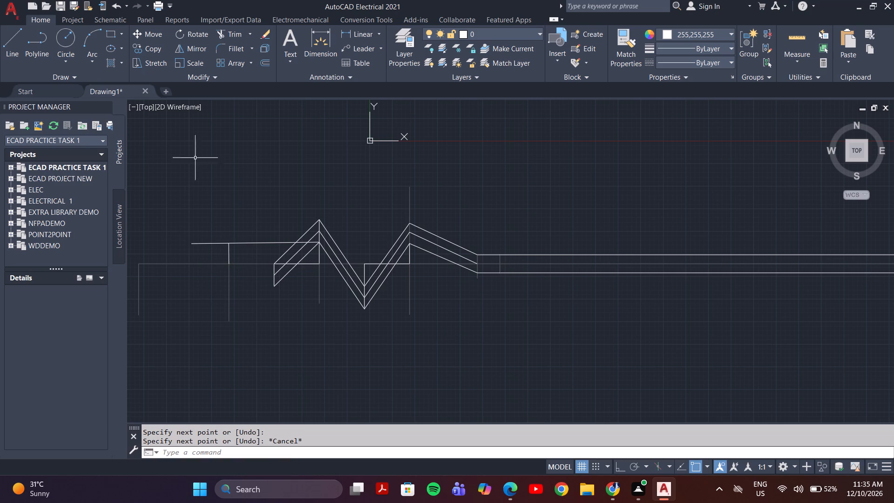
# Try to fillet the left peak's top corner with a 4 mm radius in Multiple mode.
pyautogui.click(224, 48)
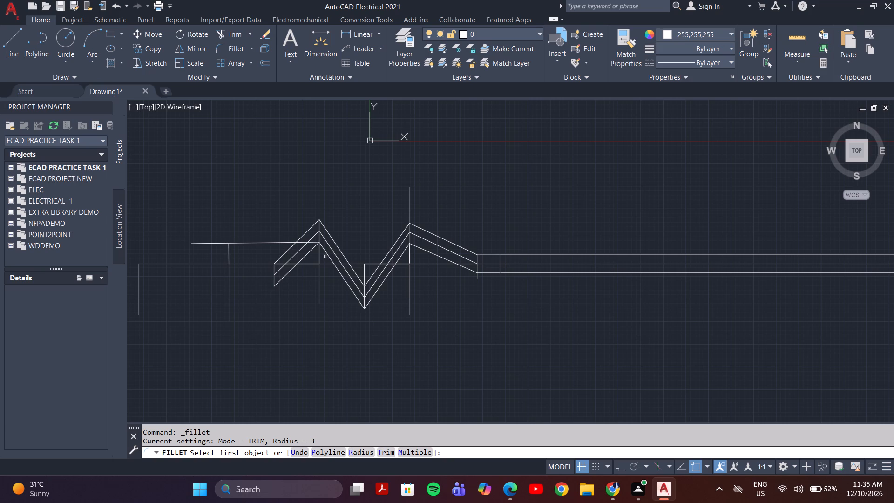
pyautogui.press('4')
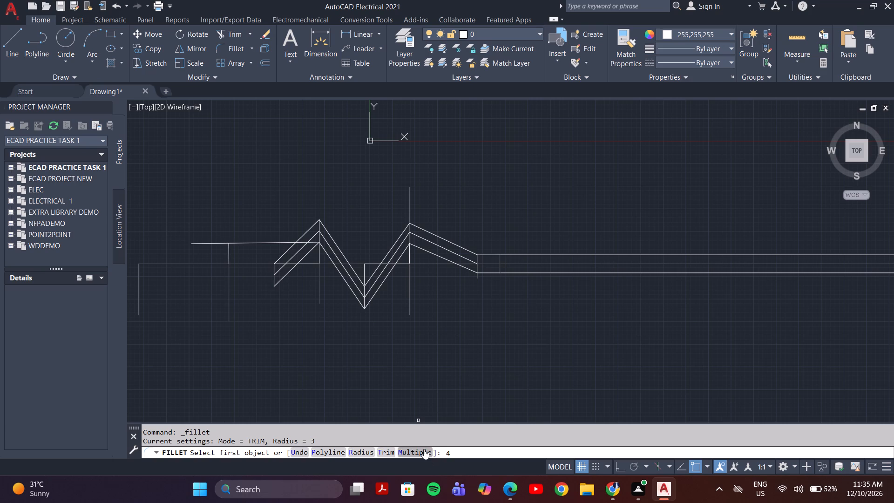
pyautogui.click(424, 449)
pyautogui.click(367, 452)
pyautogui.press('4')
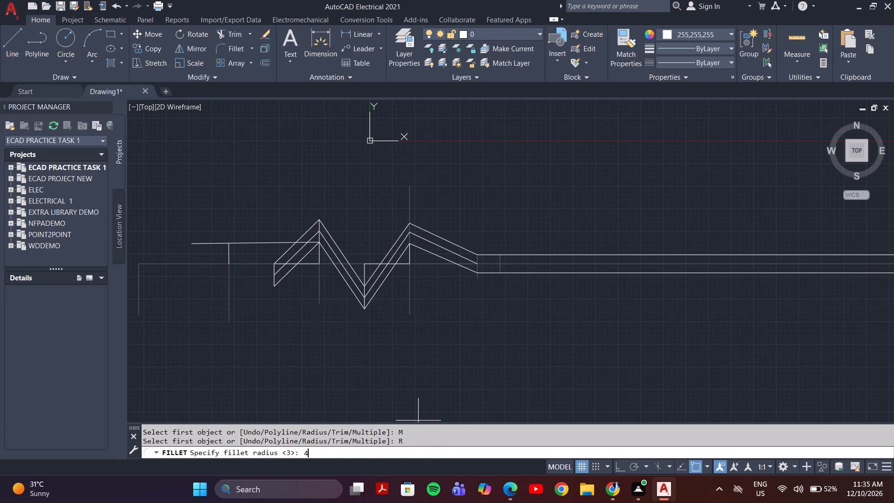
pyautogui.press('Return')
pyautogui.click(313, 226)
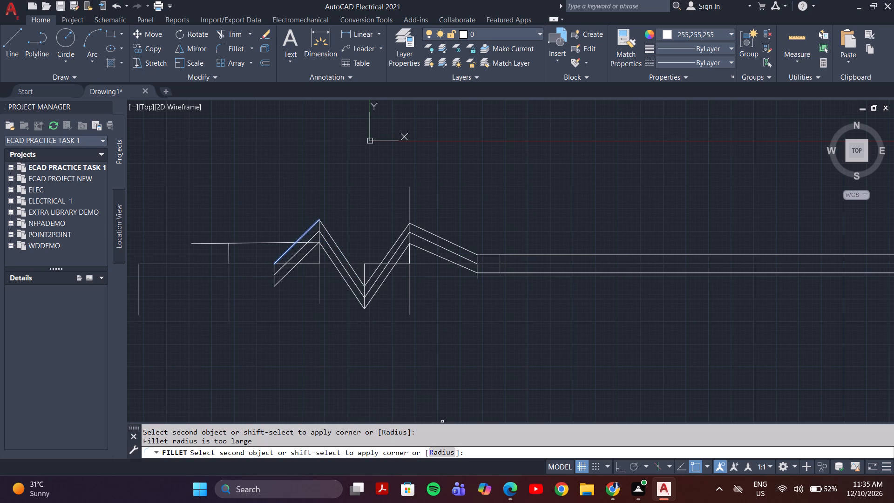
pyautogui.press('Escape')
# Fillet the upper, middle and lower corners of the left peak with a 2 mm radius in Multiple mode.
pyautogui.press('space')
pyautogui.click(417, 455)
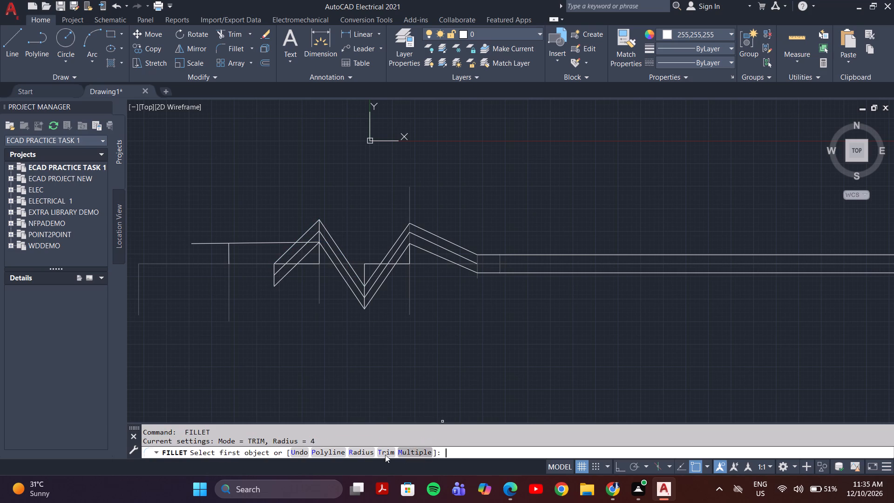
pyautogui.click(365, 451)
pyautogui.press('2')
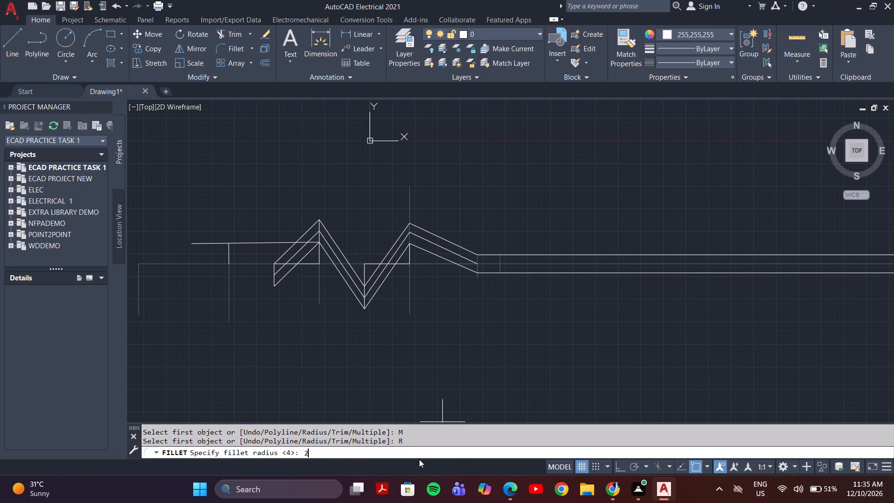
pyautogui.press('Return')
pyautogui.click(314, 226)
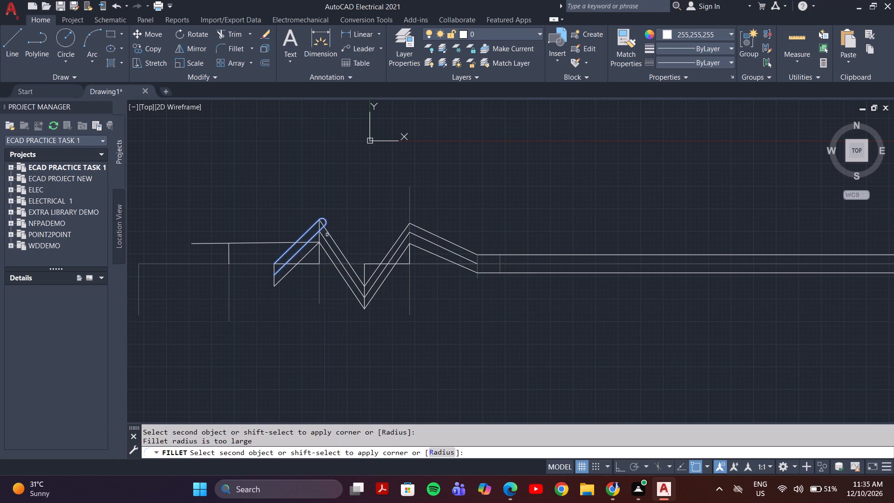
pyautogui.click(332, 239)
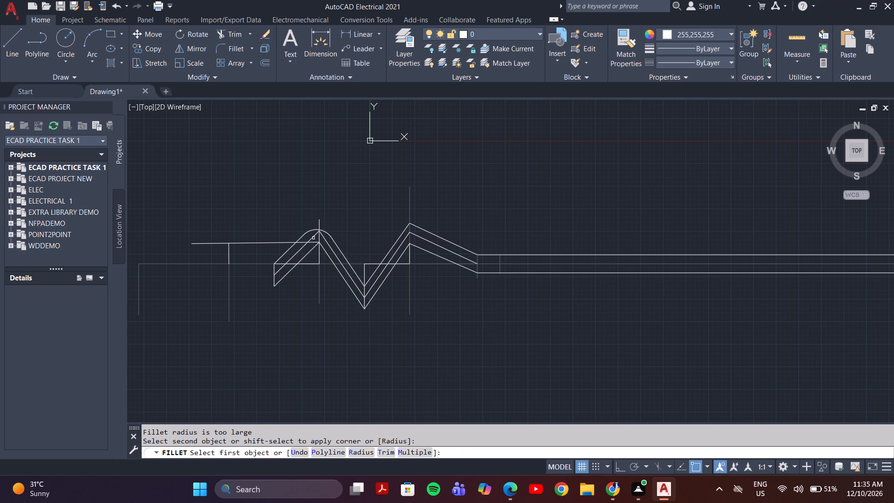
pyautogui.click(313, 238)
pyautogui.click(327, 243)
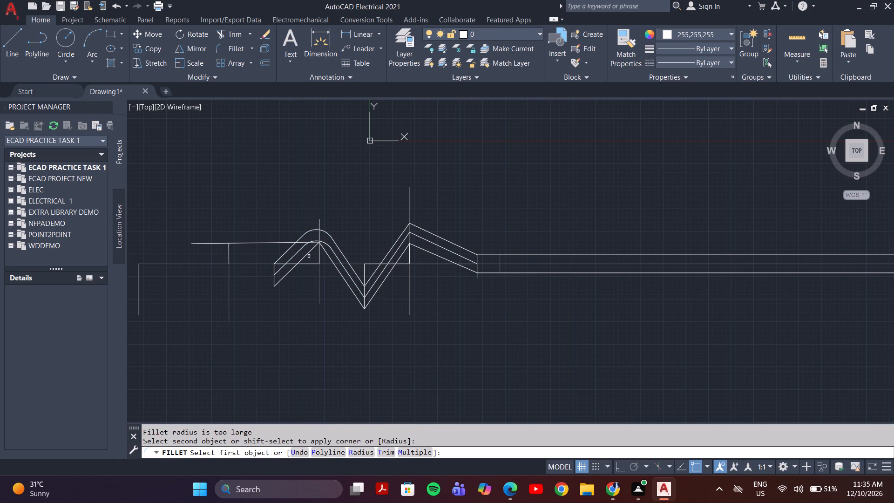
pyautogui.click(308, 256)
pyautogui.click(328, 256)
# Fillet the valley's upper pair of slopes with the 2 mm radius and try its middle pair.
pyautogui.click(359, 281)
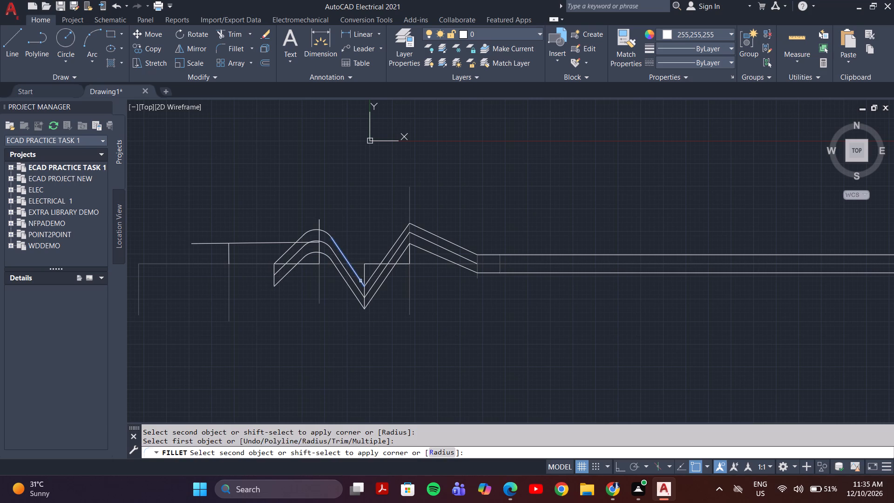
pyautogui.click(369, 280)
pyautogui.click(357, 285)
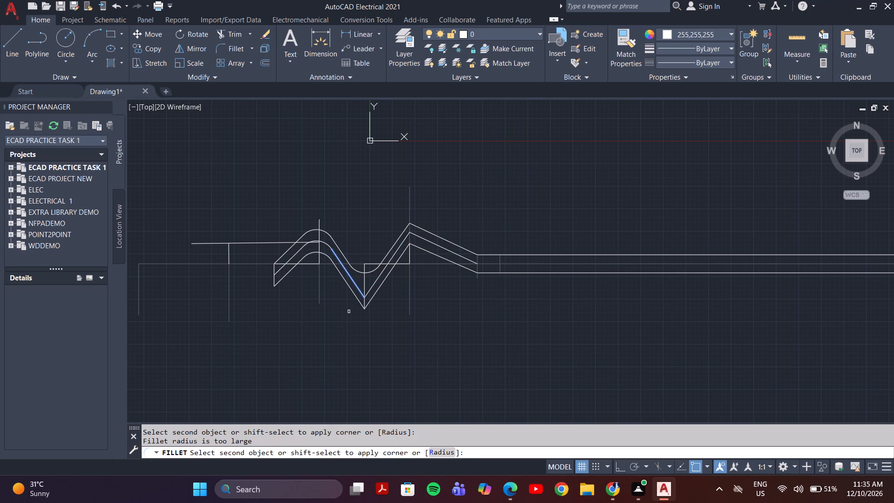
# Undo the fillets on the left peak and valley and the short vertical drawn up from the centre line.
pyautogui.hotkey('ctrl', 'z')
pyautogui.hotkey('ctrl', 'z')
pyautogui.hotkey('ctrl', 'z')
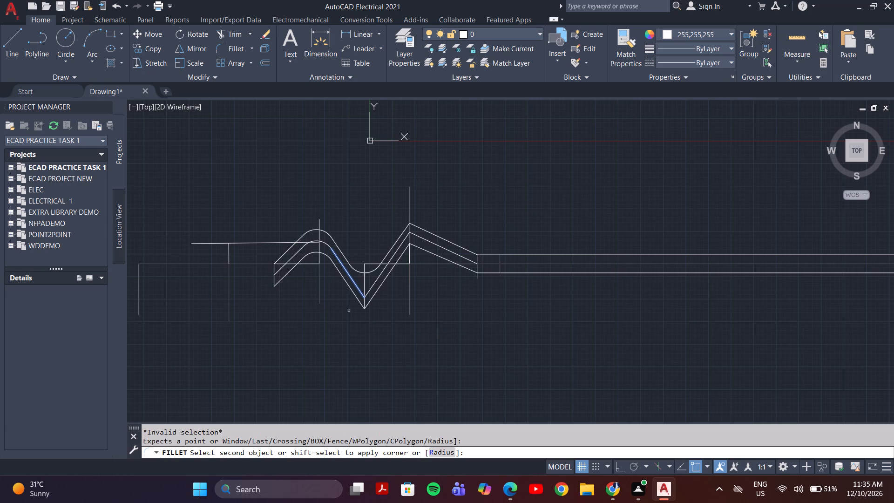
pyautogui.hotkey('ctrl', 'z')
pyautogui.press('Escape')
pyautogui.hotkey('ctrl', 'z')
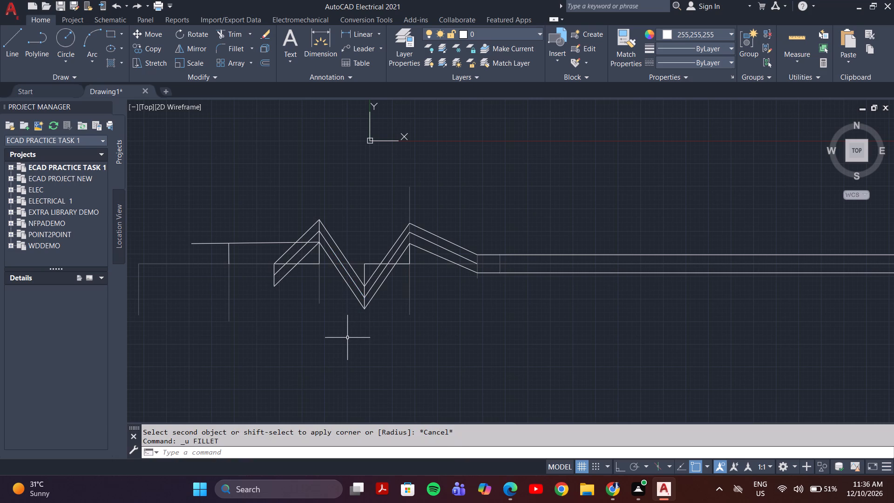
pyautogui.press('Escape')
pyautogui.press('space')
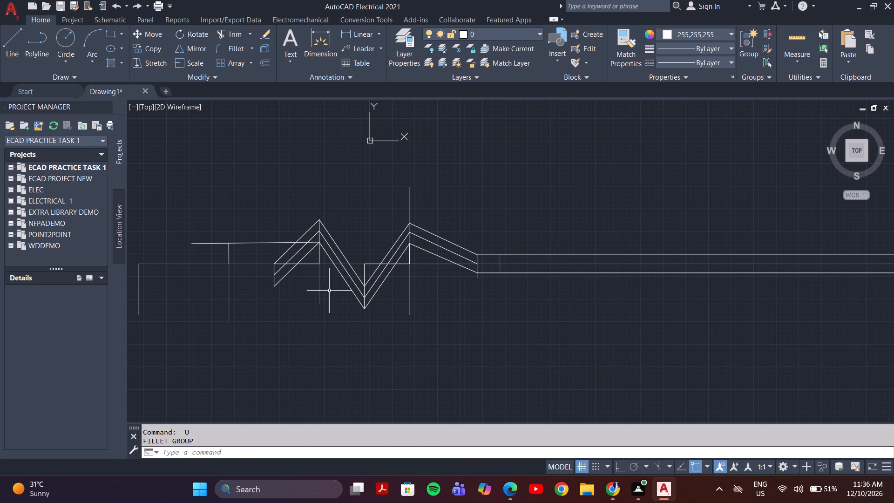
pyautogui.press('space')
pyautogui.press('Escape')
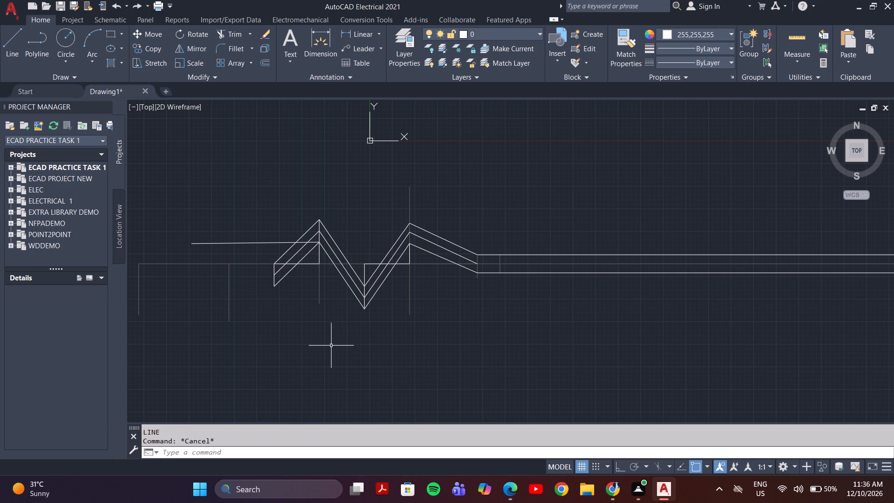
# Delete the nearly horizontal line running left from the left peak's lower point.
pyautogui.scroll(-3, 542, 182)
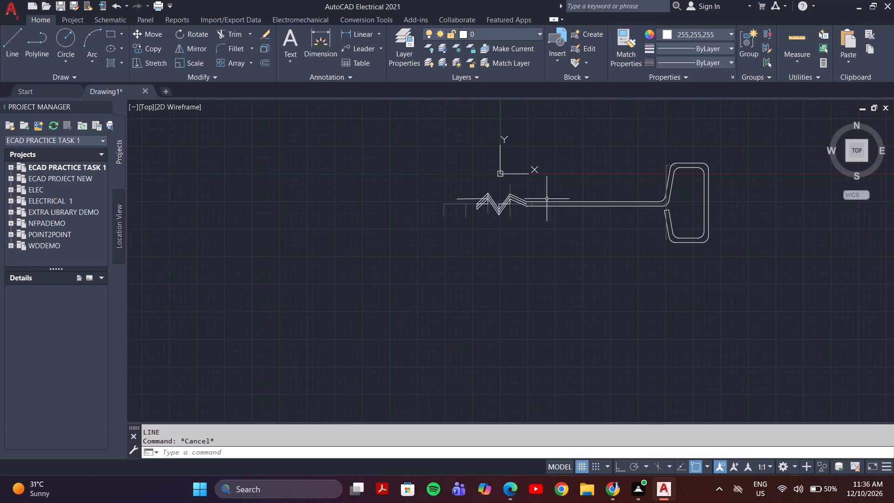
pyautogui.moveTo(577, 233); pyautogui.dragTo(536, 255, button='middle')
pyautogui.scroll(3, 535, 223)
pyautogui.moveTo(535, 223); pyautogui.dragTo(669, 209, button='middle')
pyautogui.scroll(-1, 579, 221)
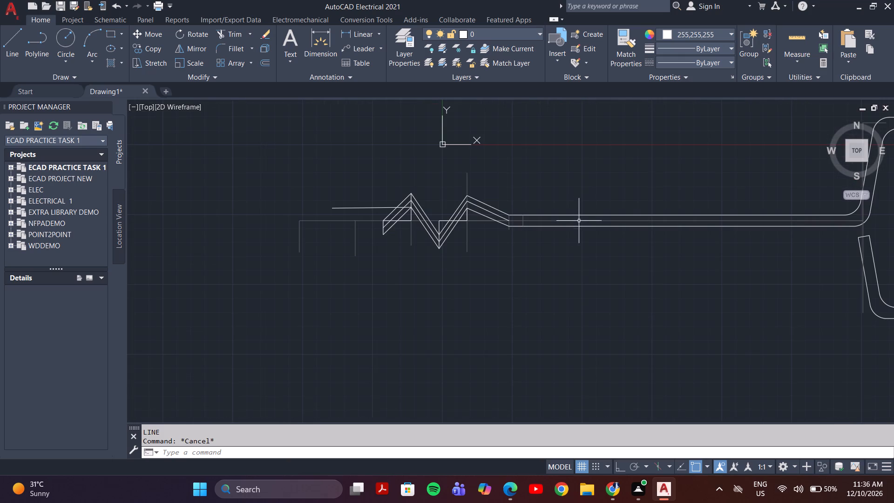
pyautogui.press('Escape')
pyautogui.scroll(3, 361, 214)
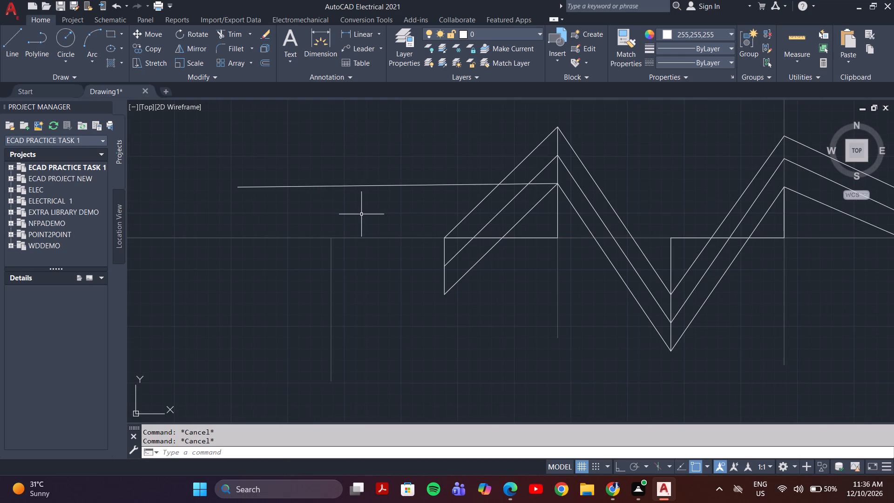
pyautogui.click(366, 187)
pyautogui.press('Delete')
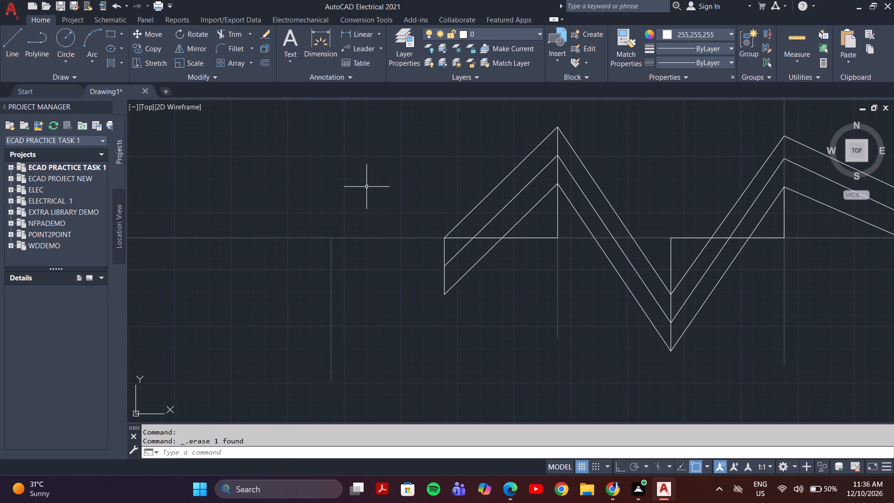
# With ortho on, draw a horizontal line leftward from the left peak's lower point, past the next grey vertical.
pyautogui.press('l')
pyautogui.press('Return')
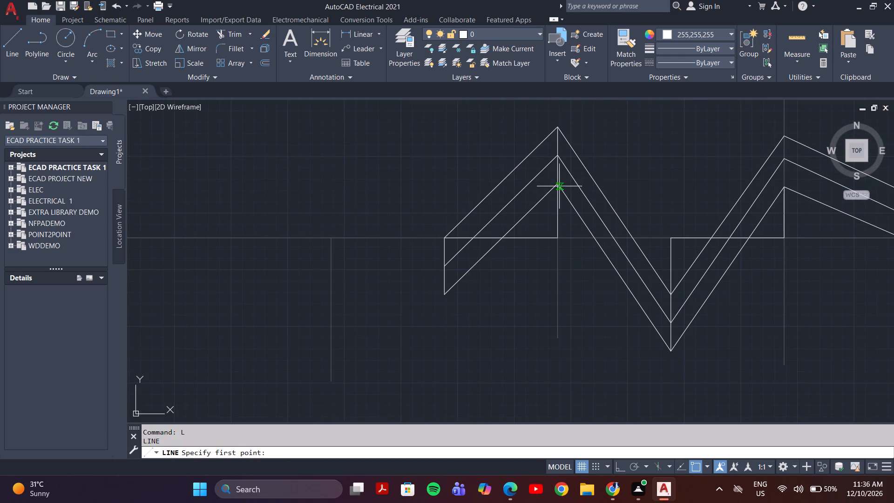
pyautogui.click(559, 184)
pyautogui.press('F8')
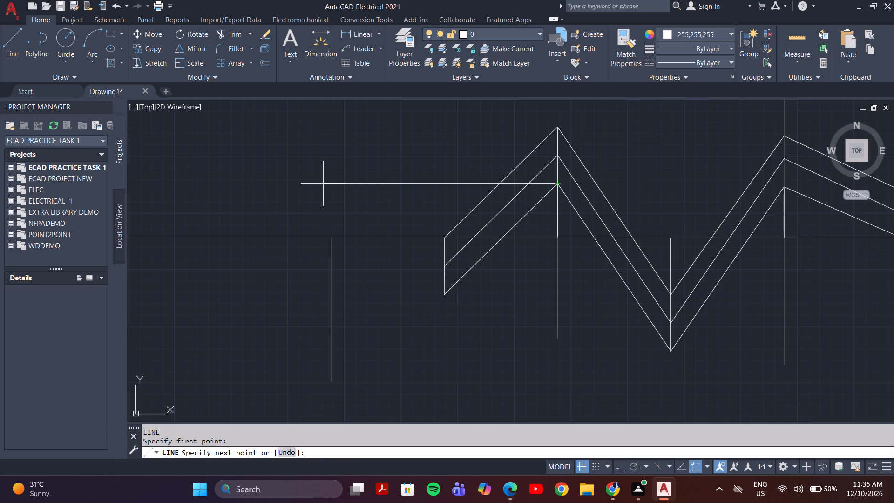
pyautogui.click(269, 173)
pyautogui.press('Escape')
# Draw a vertical line up from the top of the grey vertical left of the zigzag, crossing the horizontal line.
pyautogui.press('l')
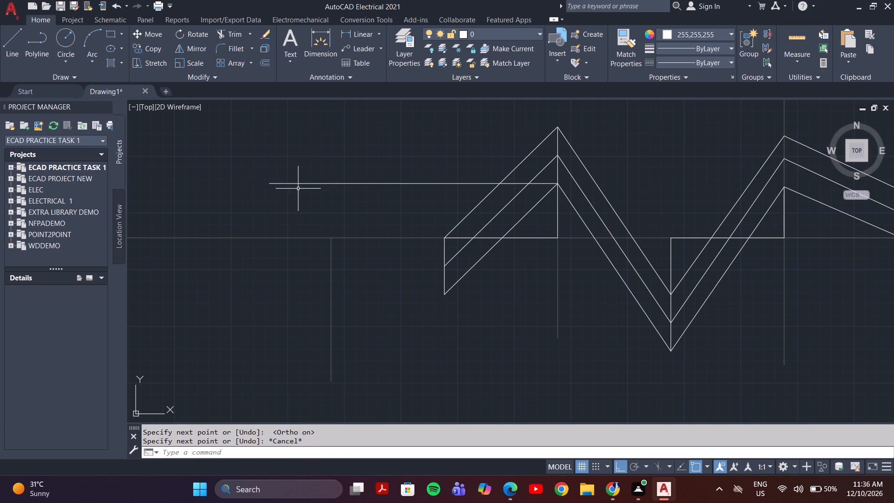
pyautogui.press('Return')
pyautogui.click(330, 239)
pyautogui.click(328, 162)
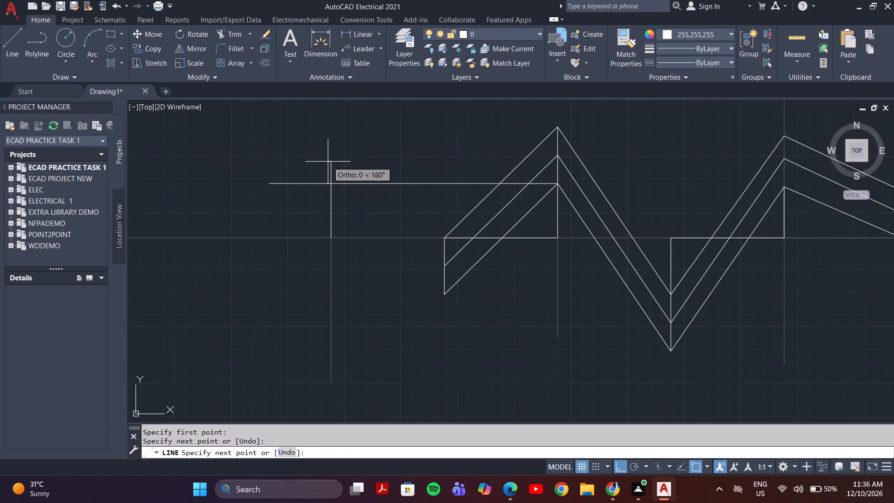
pyautogui.press('Escape')
# Trim the overshooting ends of the horizontal and vertical lines to form a clean corner left of the zigzag.
pyautogui.press('t')
pyautogui.press('r')
pyautogui.press('Return')
pyautogui.moveTo(362, 170); pyautogui.dragTo(361, 170)
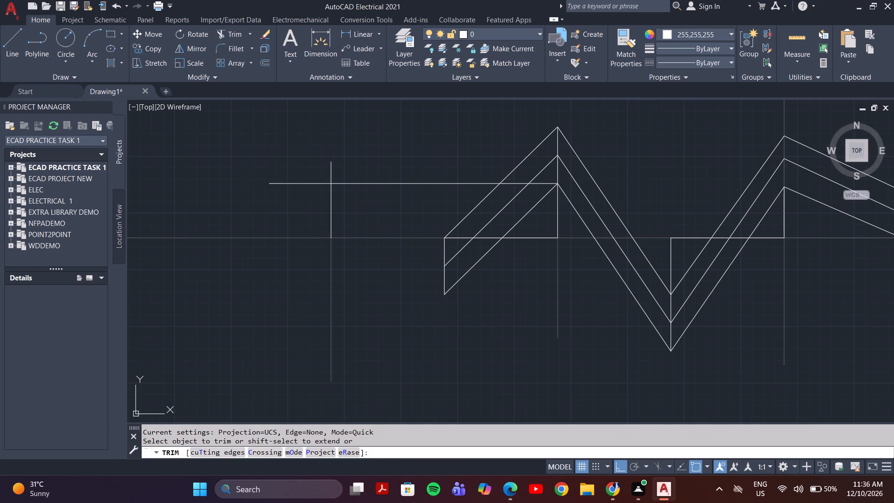
pyautogui.moveTo(361, 170); pyautogui.dragTo(316, 197)
pyautogui.scroll(-2, 444, 179)
pyautogui.press('Escape')
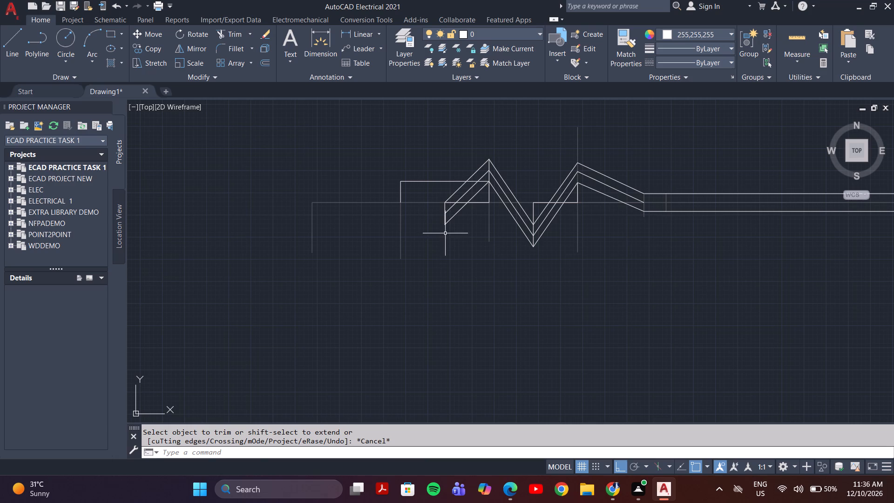
# With ortho off, draw a line from the left valley's lowest point up to the corner of the horizontal and vertical lines.
pyautogui.press('l')
pyautogui.press('Return')
pyautogui.click(445, 202)
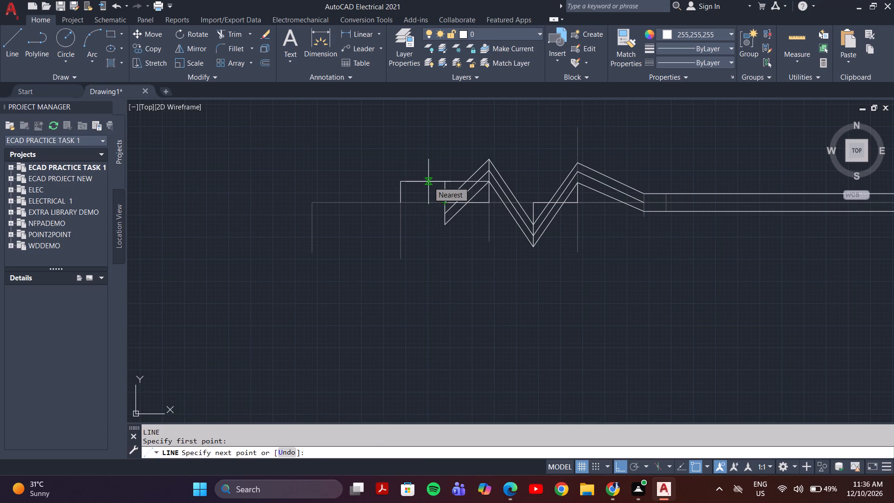
pyautogui.press('F8')
pyautogui.press('Escape')
pyautogui.press('space')
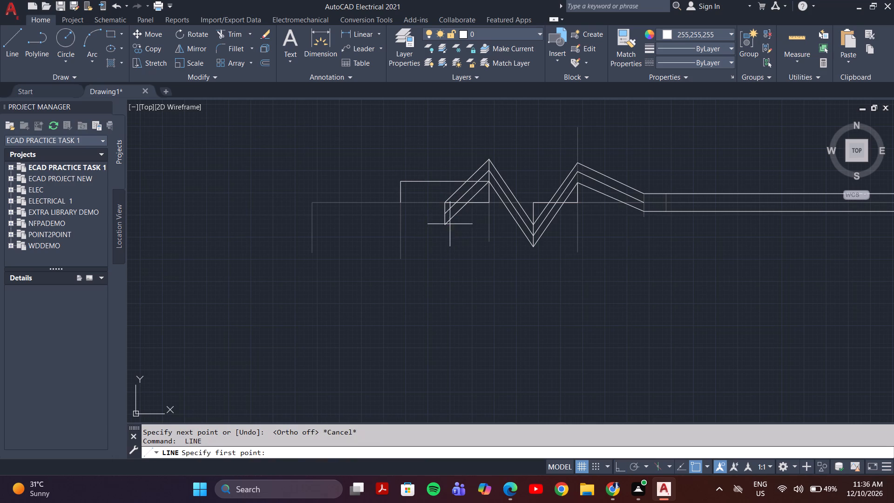
pyautogui.click(445, 227)
pyautogui.click(399, 181)
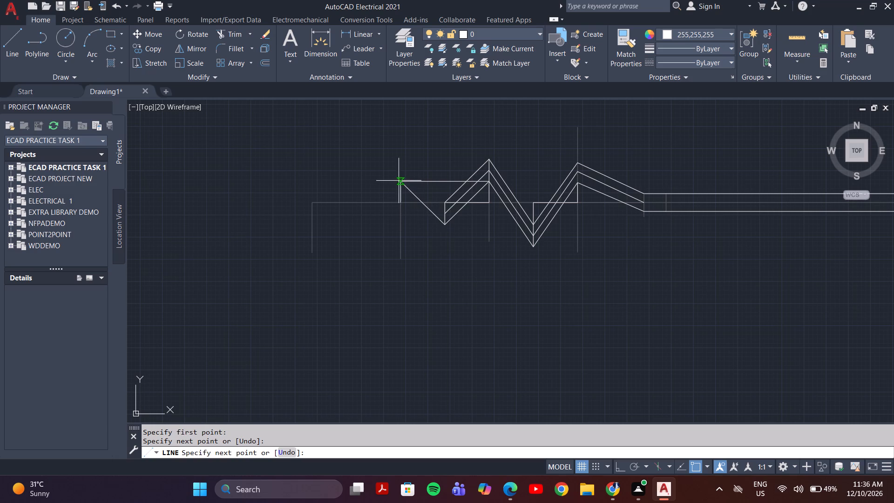
pyautogui.press('space')
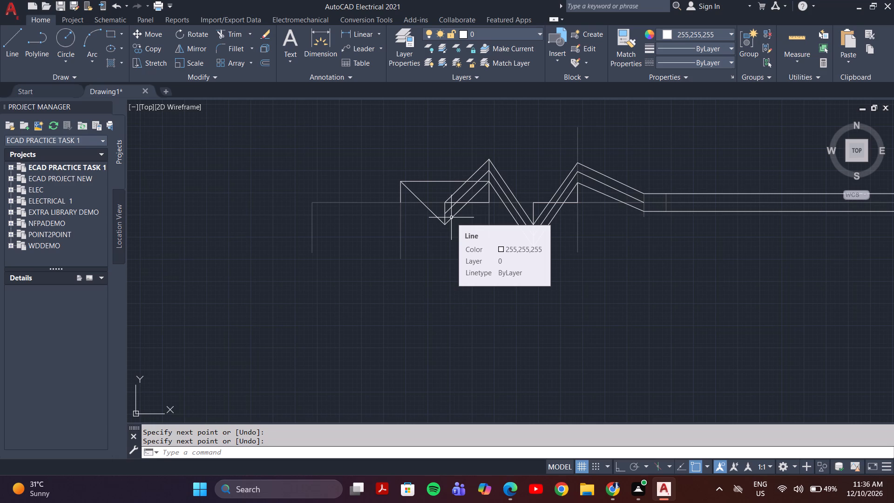
pyautogui.press('Escape')
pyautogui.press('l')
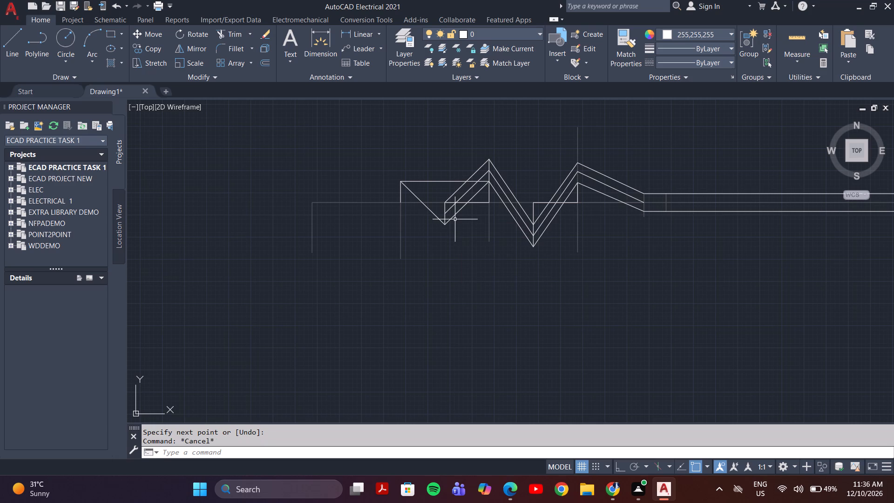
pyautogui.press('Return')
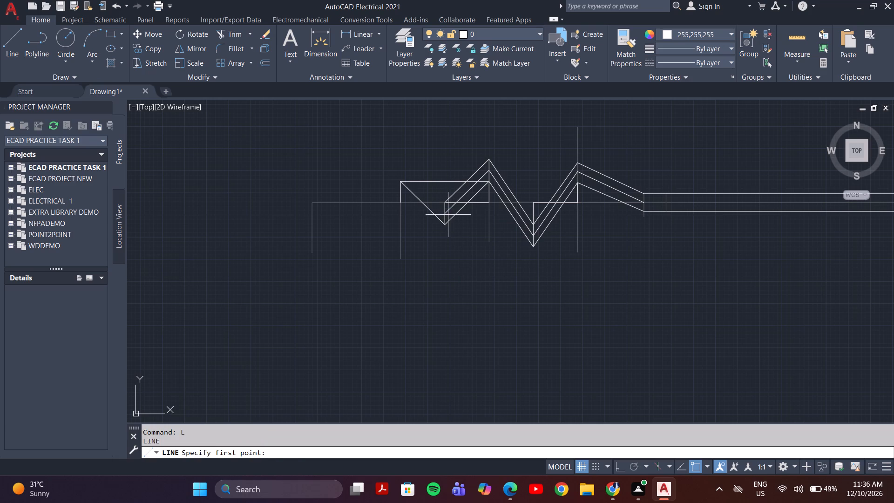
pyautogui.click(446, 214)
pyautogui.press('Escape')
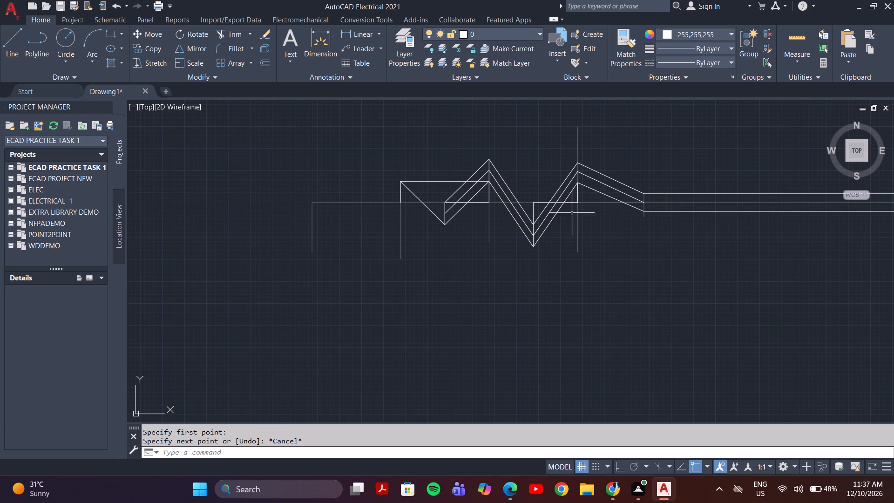
# Mirror the short vertical line at the zigzag's left end upward about the horizontal line through its top, keeping the original.
pyautogui.scroll(-1, 525, 211)
pyautogui.moveTo(525, 211); pyautogui.dragTo(497, 221, button='middle')
pyautogui.scroll(2, 399, 201)
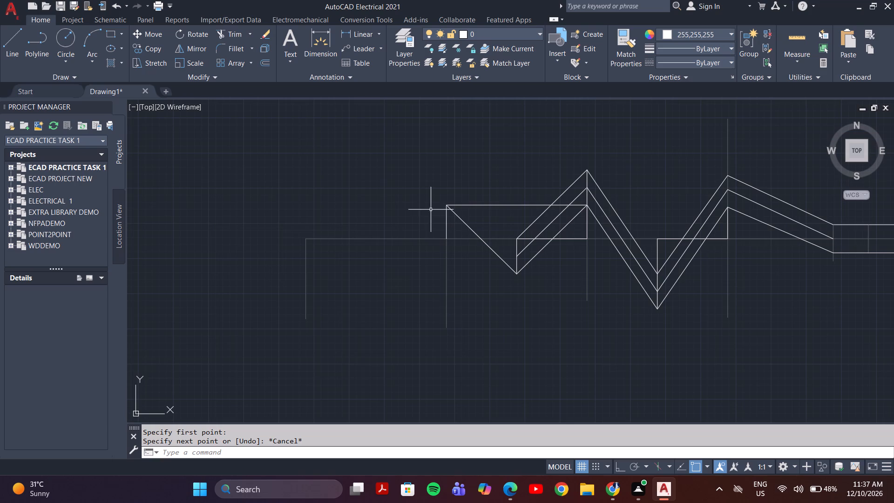
pyautogui.click(469, 204)
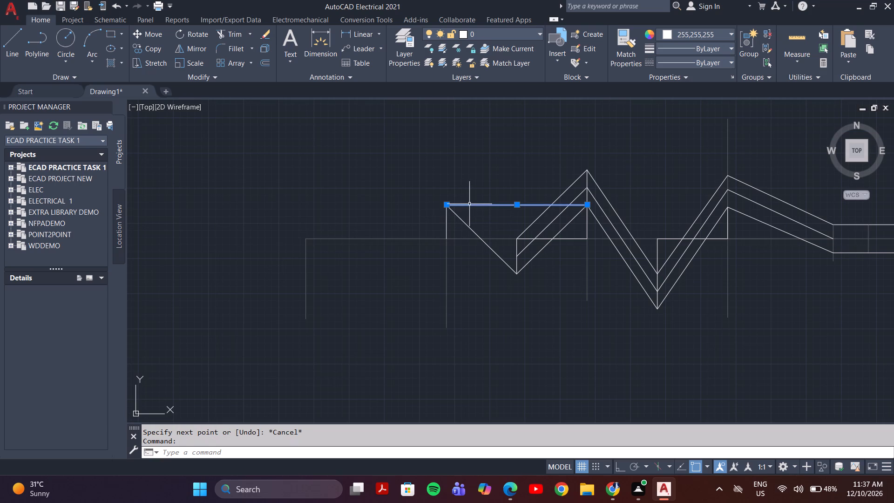
pyautogui.press('Escape')
pyautogui.click(446, 221)
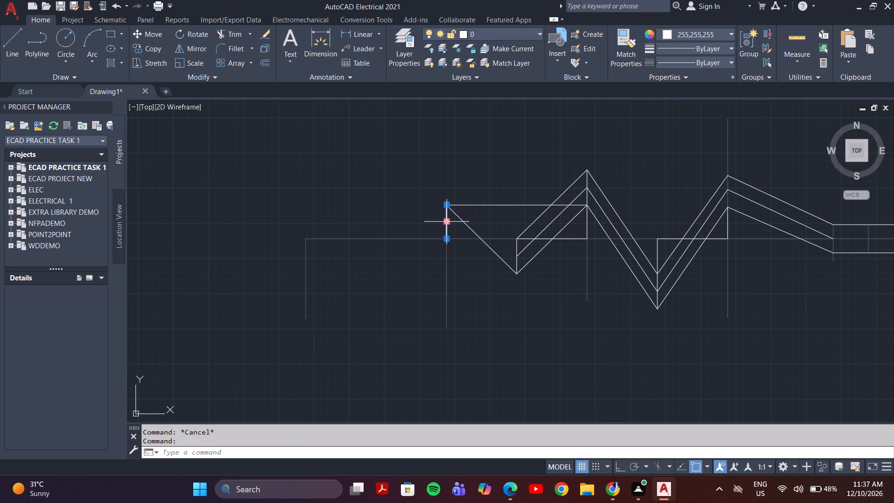
pyautogui.write('mi')
pyautogui.press('Return')
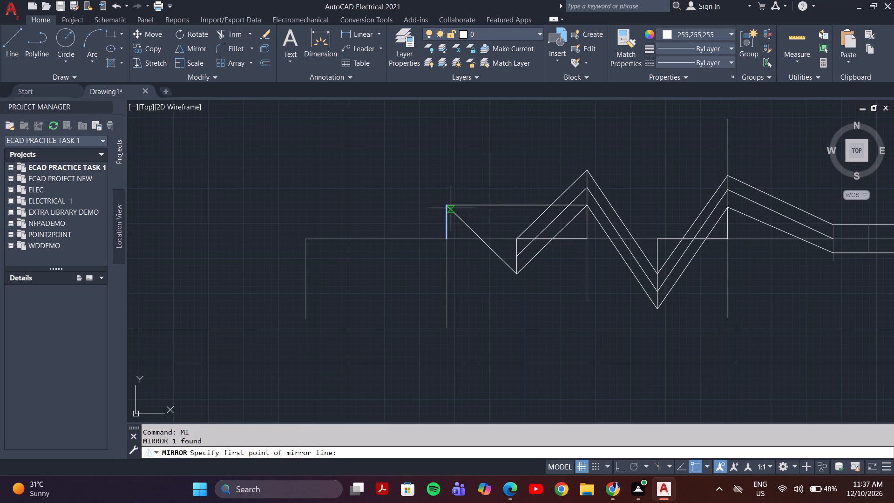
pyautogui.click(446, 204)
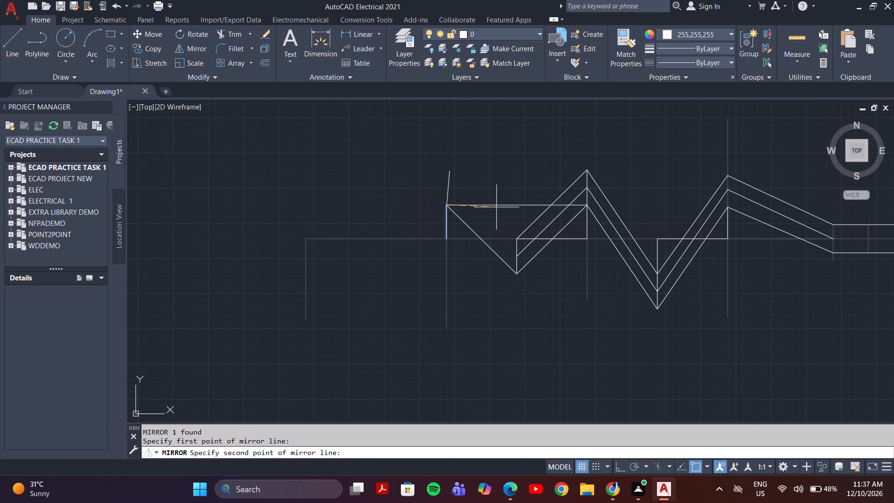
pyautogui.click(589, 207)
pyautogui.press('Return')
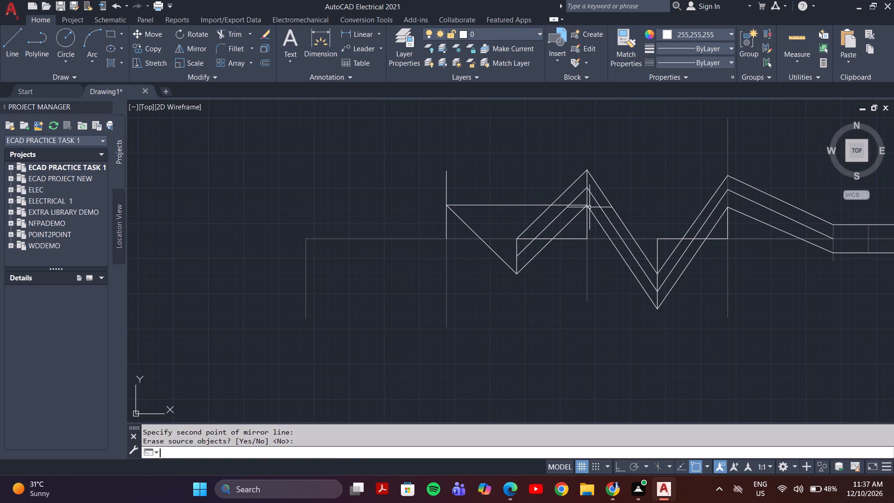
# Draw the middle zigzag line from the left valley's middle point up to the midpoint of the mirrored vertical line.
pyautogui.scroll(3, 520, 201)
pyautogui.scroll(-2, 508, 198)
pyautogui.press('l')
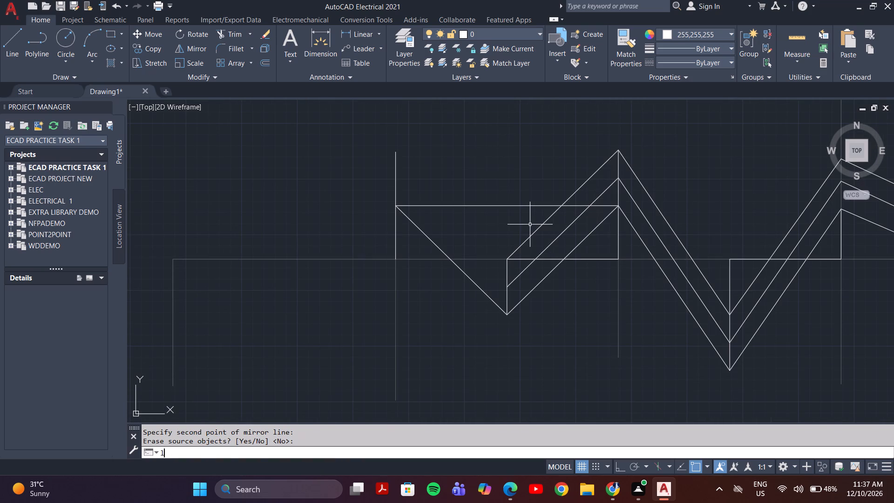
pyautogui.press('Return')
pyautogui.click(507, 288)
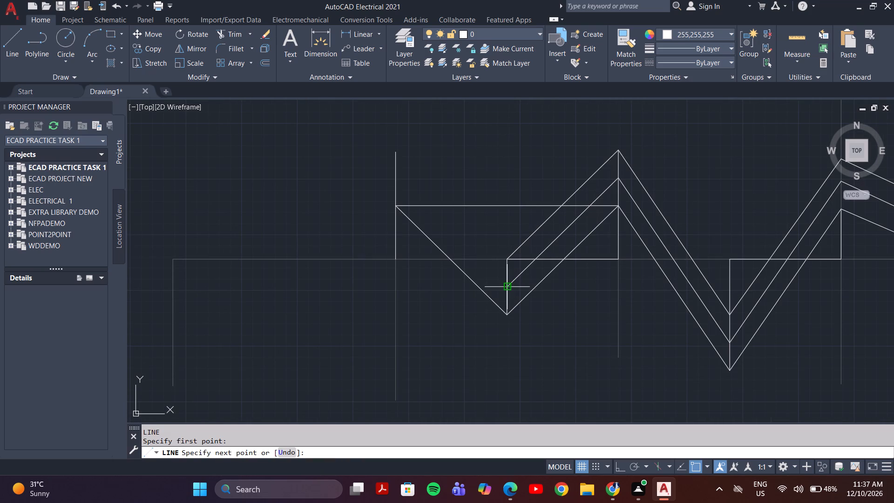
pyautogui.click(395, 178)
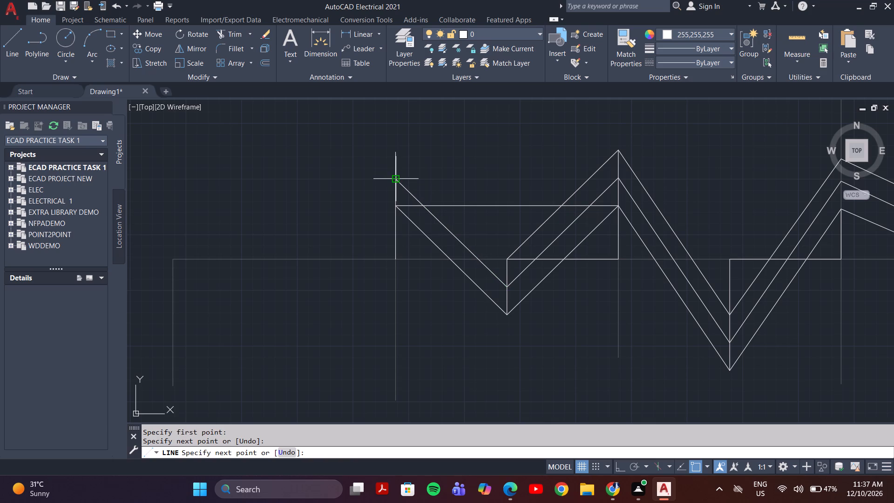
pyautogui.press('space')
# Draw the upper zigzag line from the left valley's upper point to the top of the mirrored vertical line.
pyautogui.press('space')
pyautogui.click(508, 261)
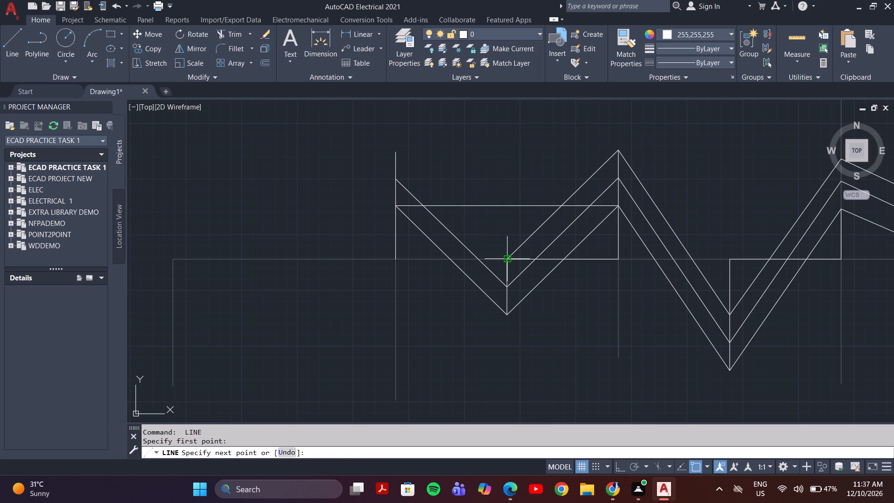
pyautogui.click(396, 153)
pyautogui.scroll(-3, 450, 178)
pyautogui.press('Escape')
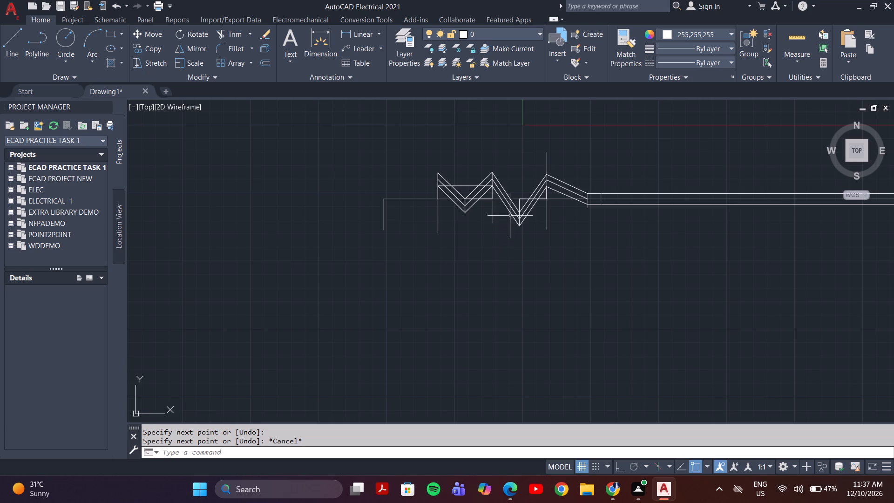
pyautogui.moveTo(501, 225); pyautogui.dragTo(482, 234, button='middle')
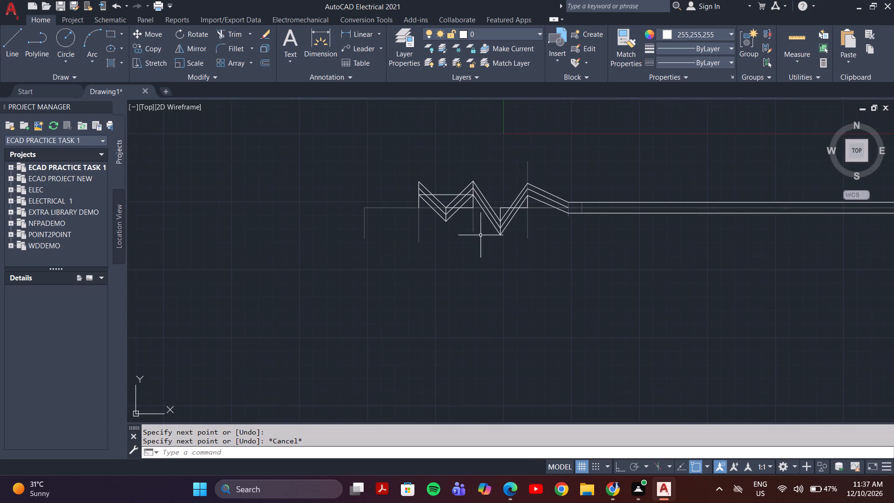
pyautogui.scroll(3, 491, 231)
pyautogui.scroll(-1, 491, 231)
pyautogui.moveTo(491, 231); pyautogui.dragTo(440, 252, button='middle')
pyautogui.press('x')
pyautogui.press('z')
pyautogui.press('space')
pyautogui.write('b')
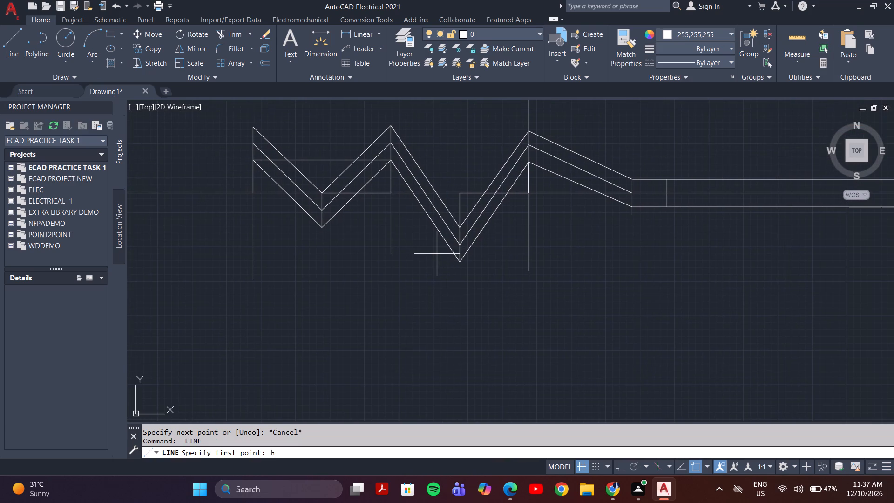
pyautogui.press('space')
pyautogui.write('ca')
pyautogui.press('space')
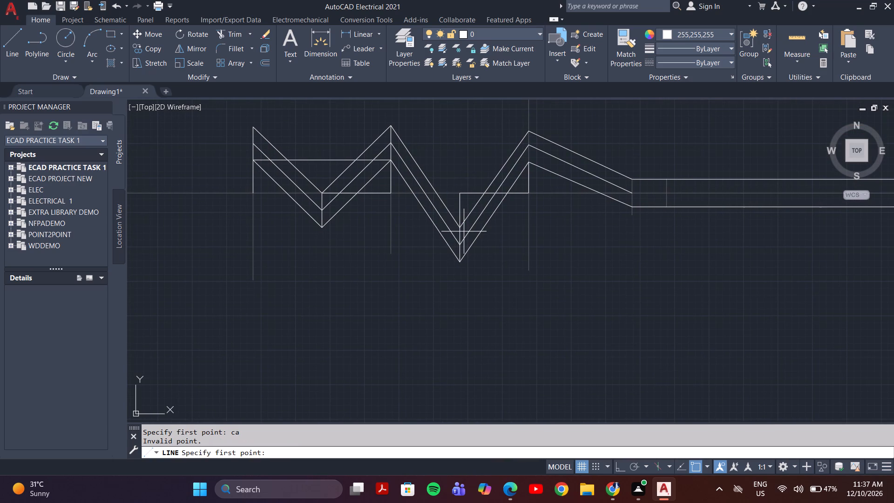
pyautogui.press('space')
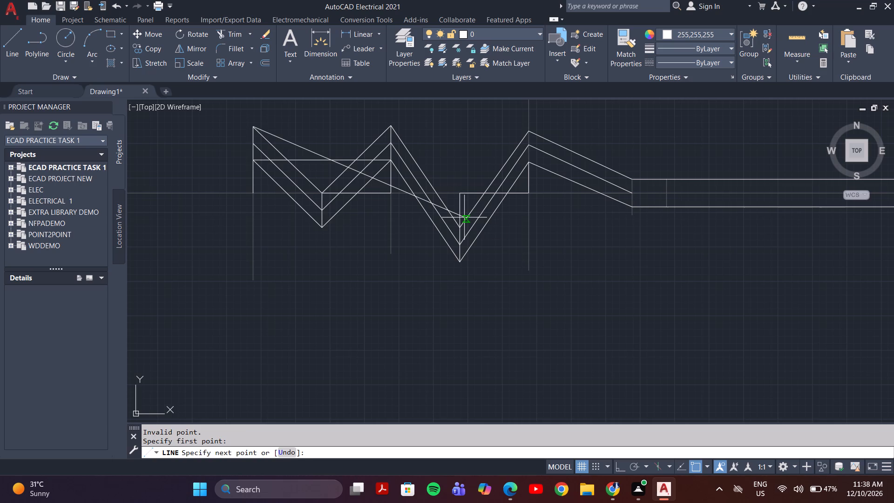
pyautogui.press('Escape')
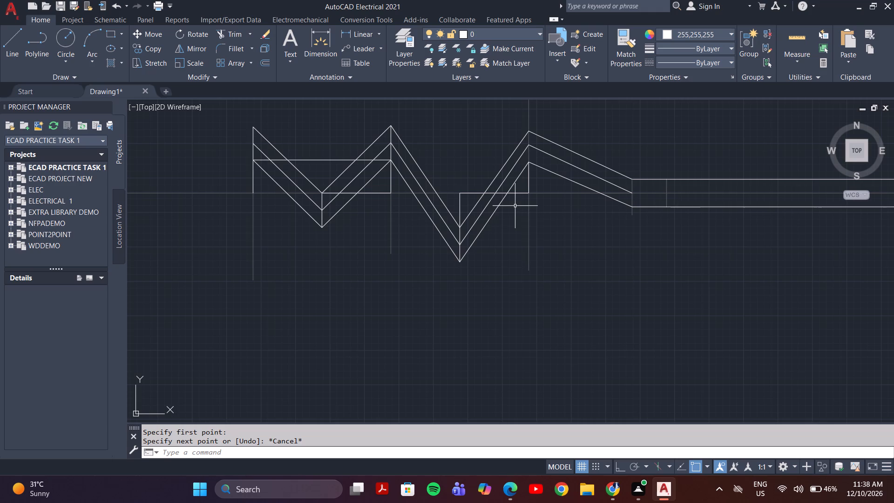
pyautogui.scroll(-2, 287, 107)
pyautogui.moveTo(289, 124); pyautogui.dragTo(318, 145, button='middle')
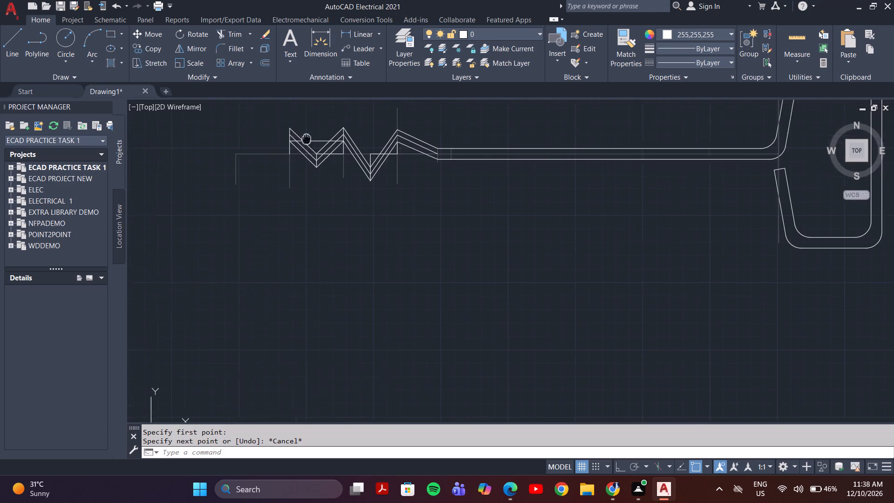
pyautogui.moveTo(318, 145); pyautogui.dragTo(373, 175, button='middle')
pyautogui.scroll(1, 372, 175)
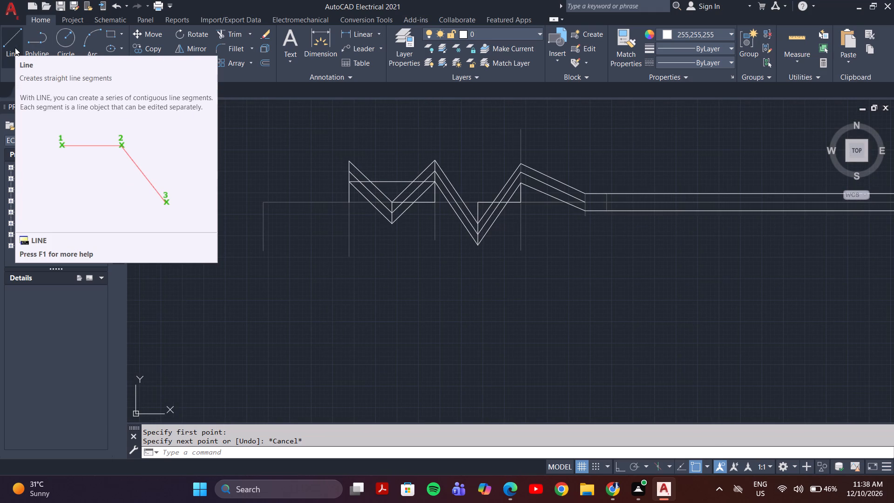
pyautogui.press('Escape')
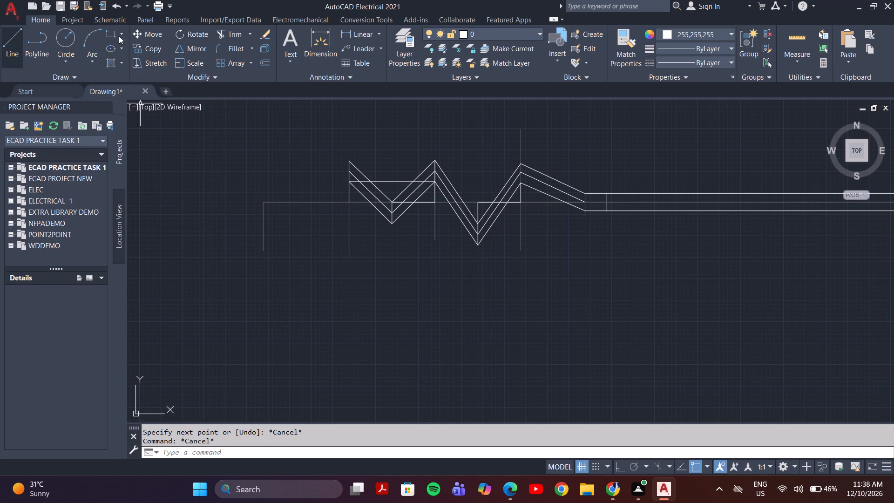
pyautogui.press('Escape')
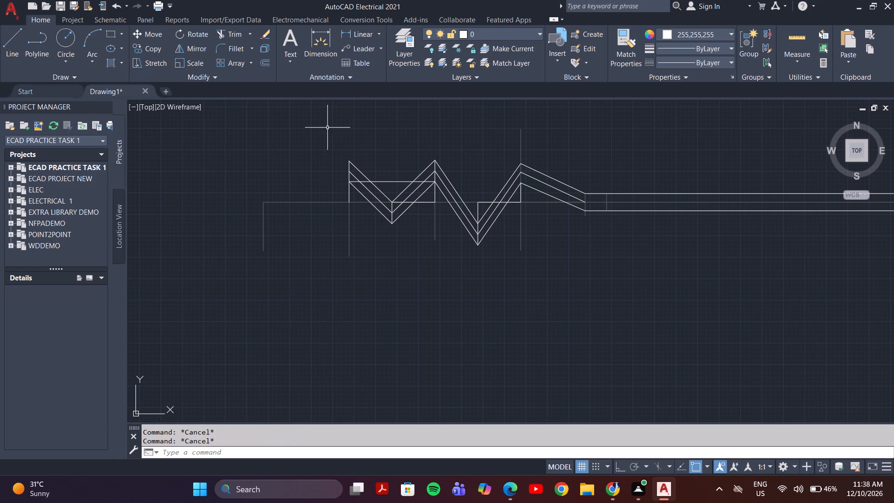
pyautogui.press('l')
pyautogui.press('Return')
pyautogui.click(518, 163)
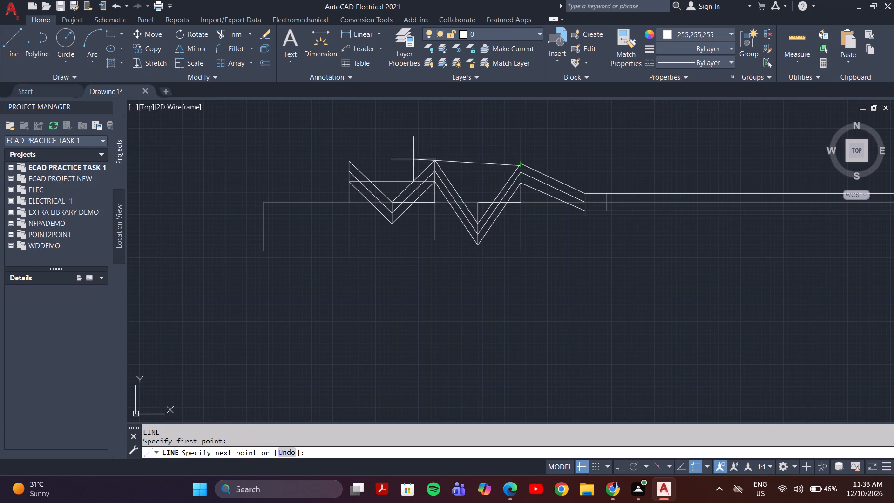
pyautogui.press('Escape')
# With ortho on, draw a horizontal line leftward from the right peak's top point to just past the zigzag's left-end vertical.
pyautogui.press('space')
pyautogui.scroll(3, 507, 164)
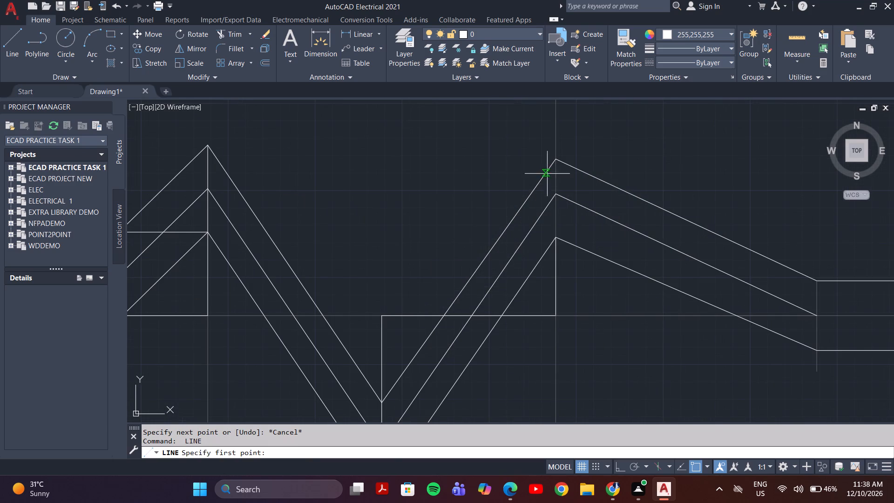
pyautogui.click(557, 157)
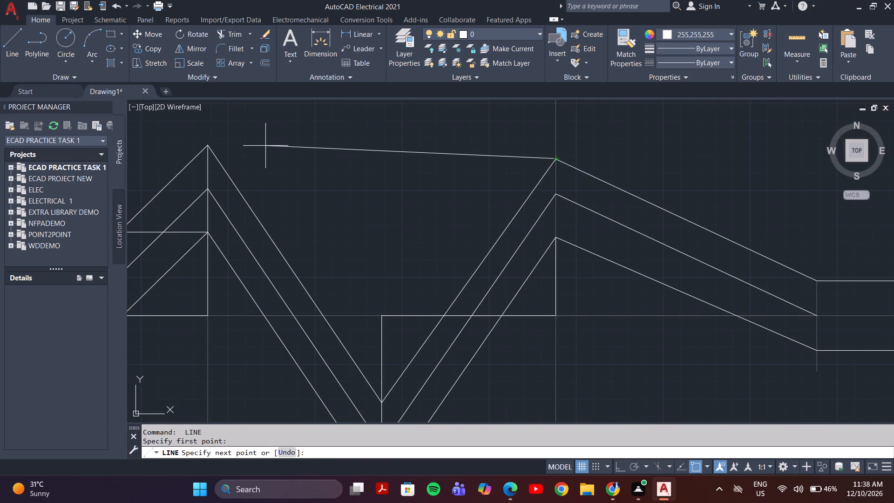
pyautogui.press('F8')
pyautogui.moveTo(232, 158); pyautogui.dragTo(334, 159, button='middle')
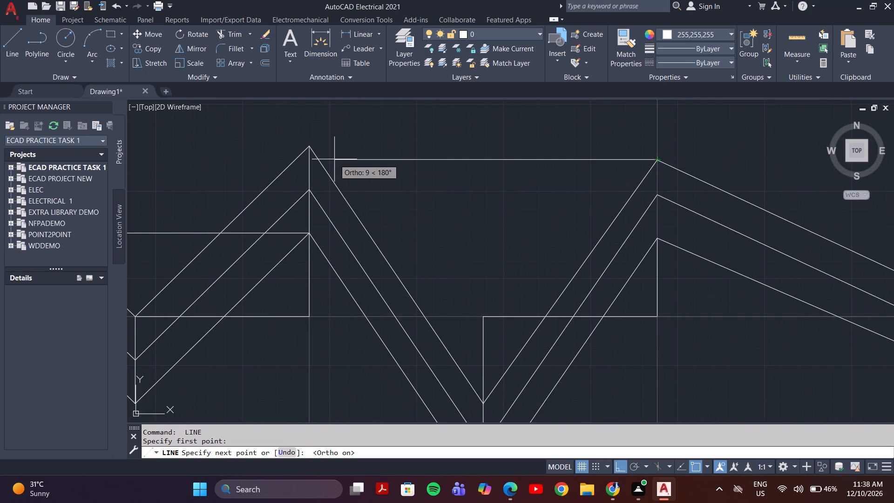
pyautogui.scroll(-2, 334, 159)
pyautogui.click(182, 157)
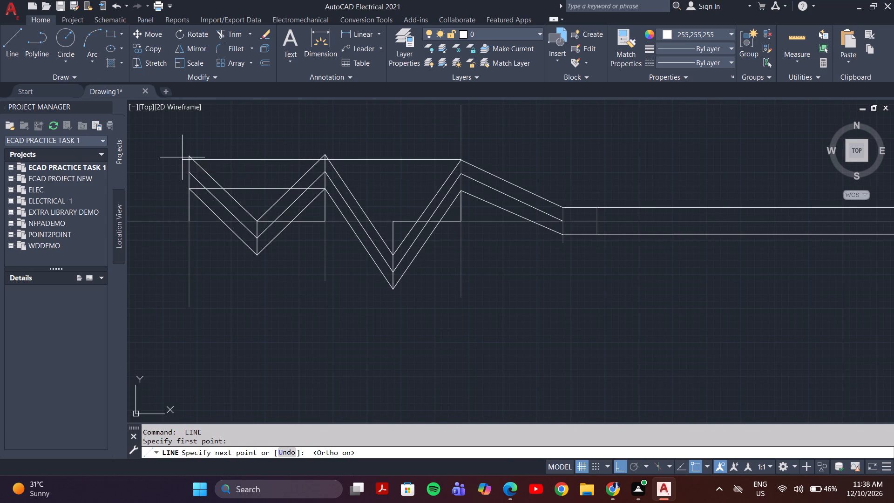
pyautogui.press('Escape')
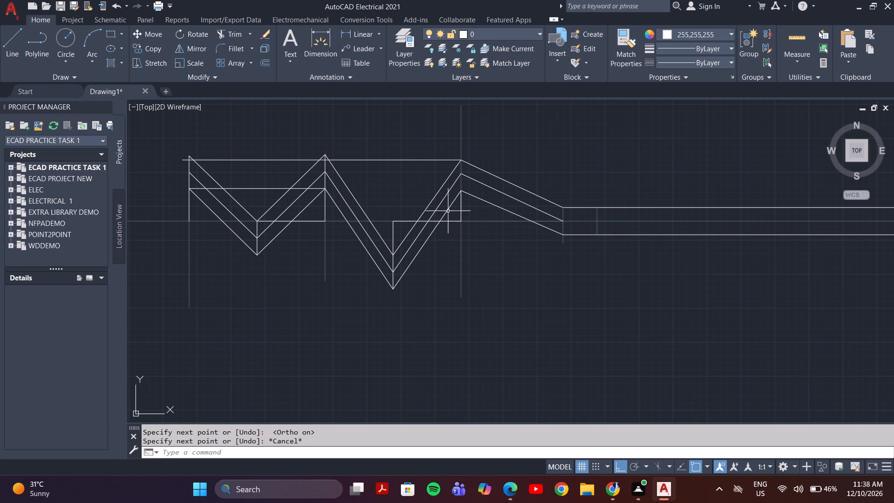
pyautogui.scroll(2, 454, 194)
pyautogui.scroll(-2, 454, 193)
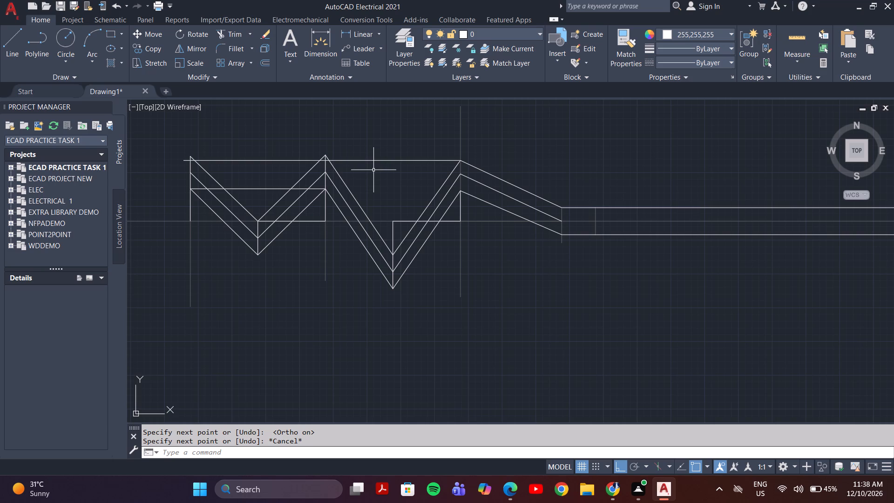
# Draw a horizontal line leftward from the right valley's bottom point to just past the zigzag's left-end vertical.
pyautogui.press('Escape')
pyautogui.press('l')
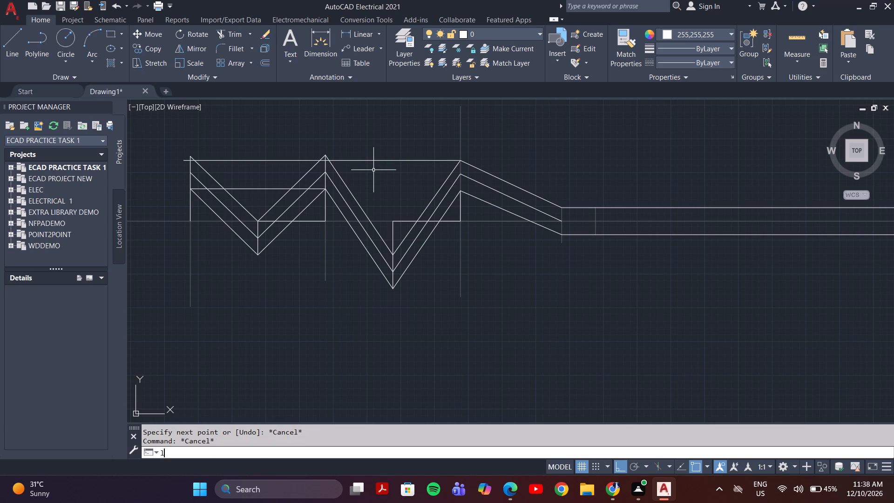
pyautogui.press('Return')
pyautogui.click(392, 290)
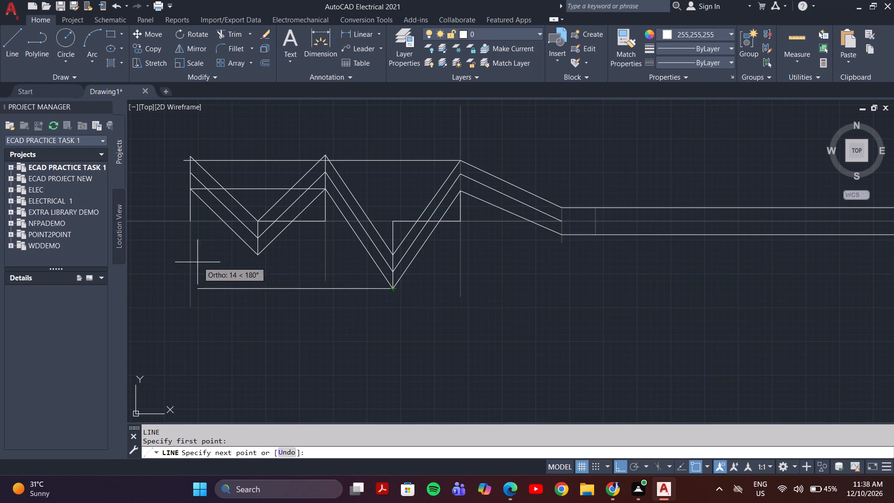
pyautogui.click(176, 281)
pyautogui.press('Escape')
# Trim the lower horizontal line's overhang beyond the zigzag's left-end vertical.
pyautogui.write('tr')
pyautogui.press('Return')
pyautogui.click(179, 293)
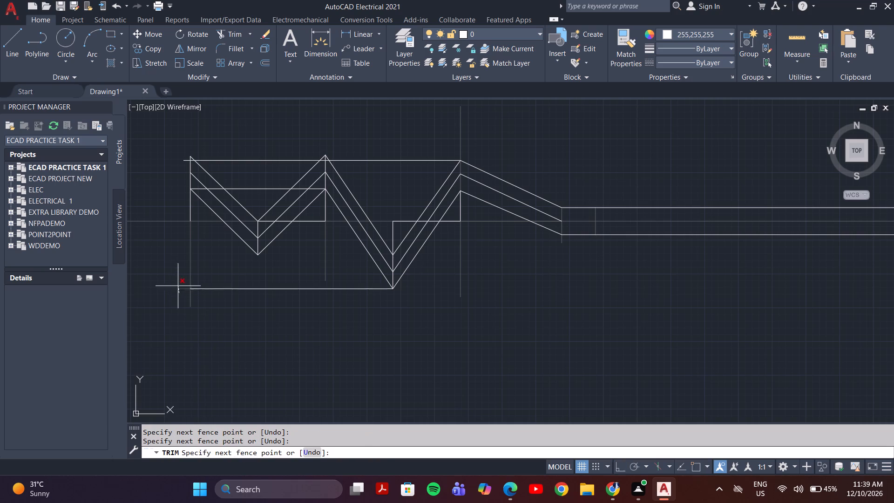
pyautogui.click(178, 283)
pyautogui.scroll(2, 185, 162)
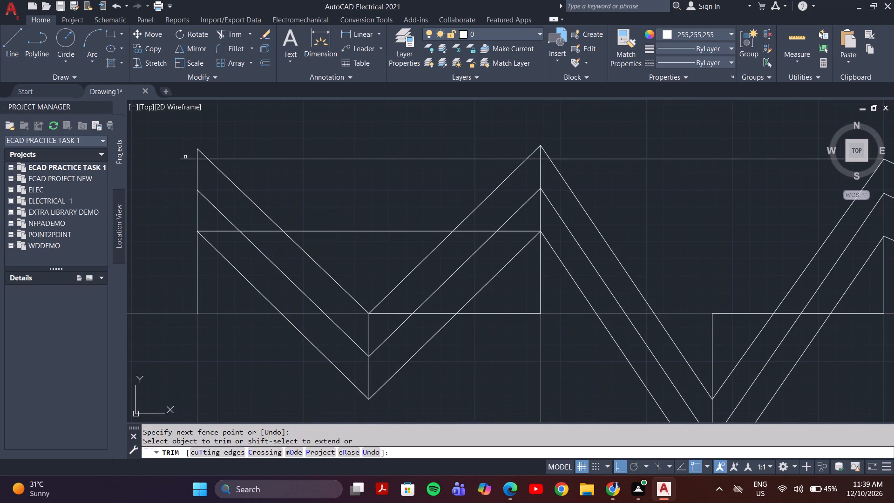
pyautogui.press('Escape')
# Erase the two long horizontal guide lines drawn from the right peak's top and the right valley's bottom.
pyautogui.click(280, 160)
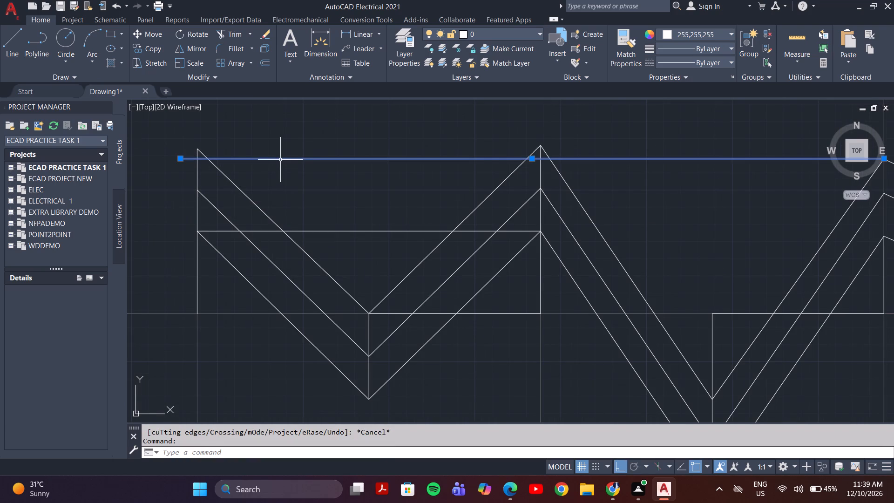
pyautogui.press('Delete')
pyautogui.scroll(-4, 293, 166)
pyautogui.scroll(2, 311, 216)
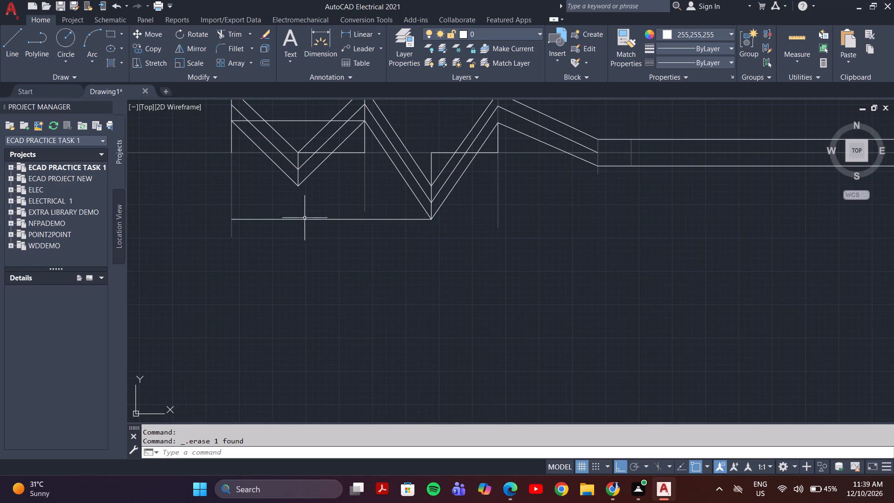
pyautogui.click(303, 220)
pyautogui.press('Delete')
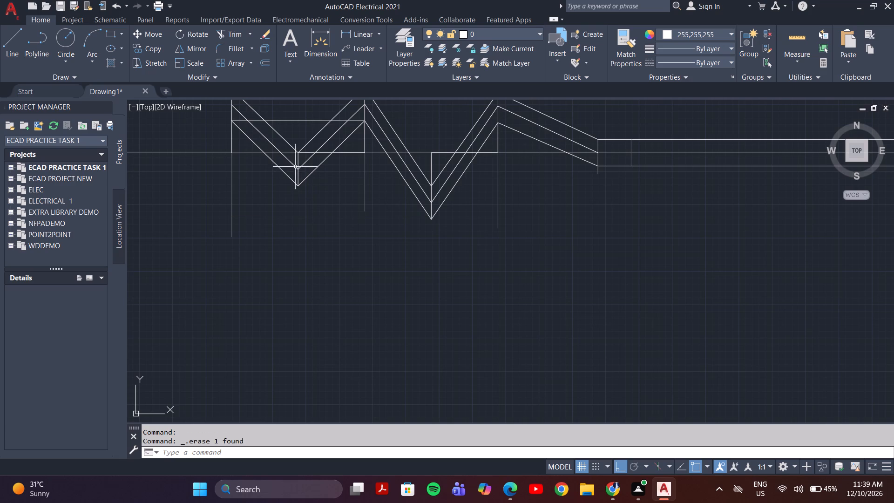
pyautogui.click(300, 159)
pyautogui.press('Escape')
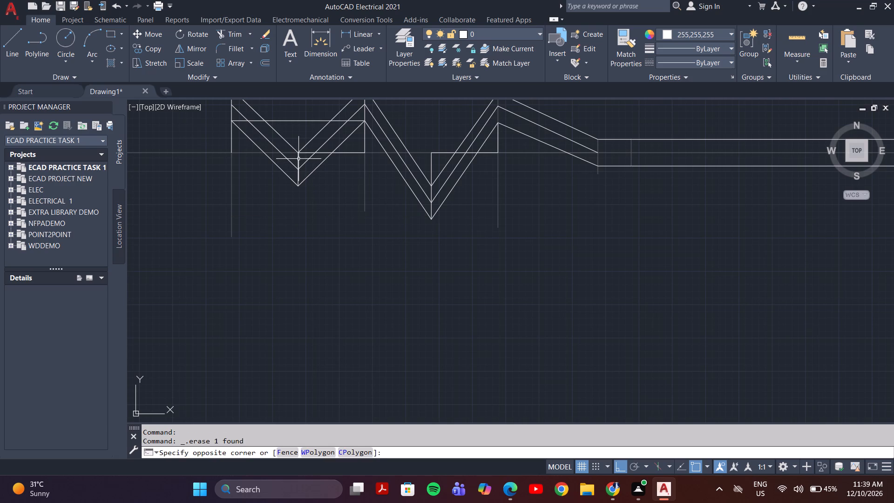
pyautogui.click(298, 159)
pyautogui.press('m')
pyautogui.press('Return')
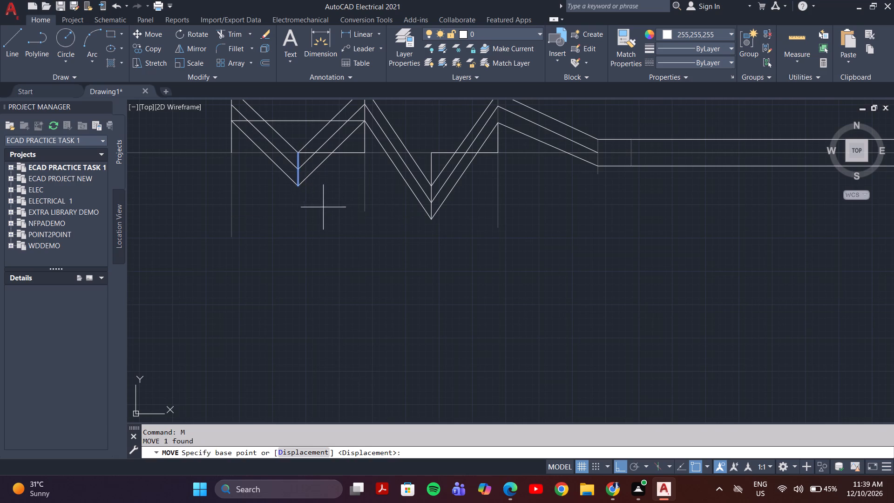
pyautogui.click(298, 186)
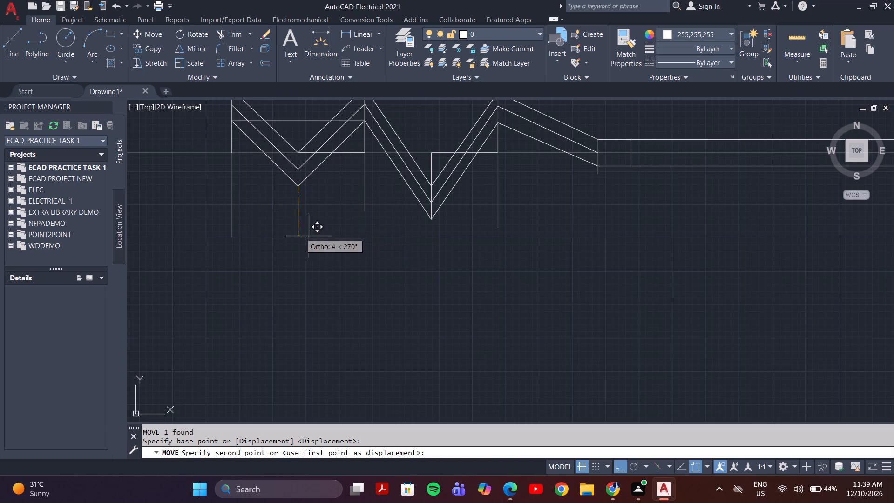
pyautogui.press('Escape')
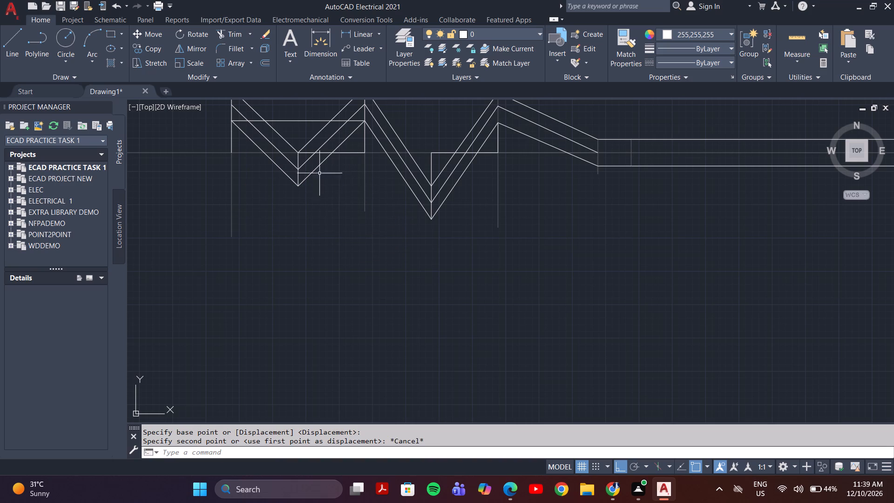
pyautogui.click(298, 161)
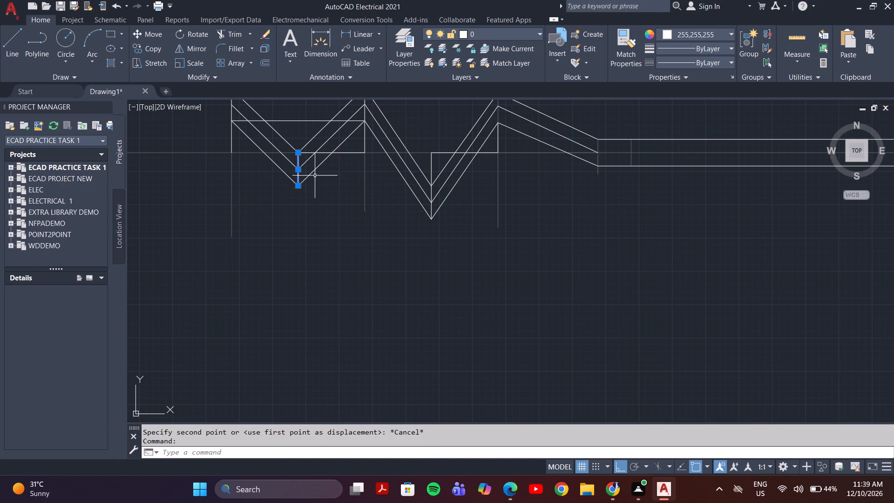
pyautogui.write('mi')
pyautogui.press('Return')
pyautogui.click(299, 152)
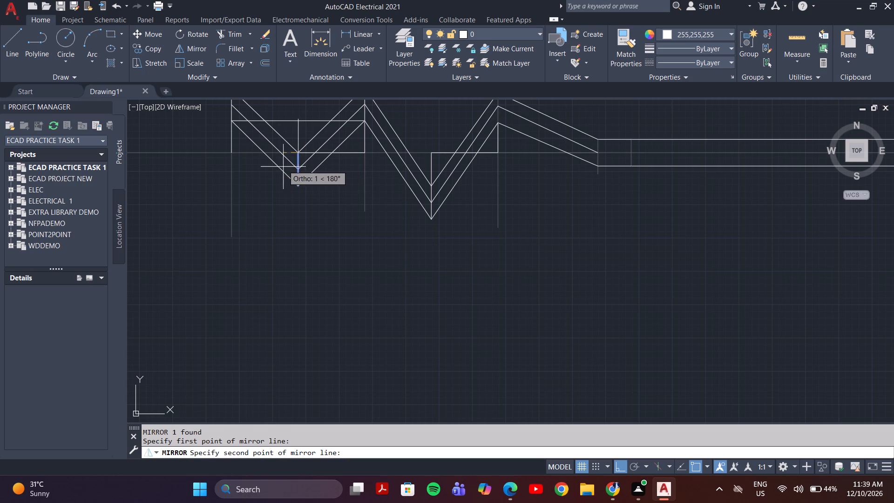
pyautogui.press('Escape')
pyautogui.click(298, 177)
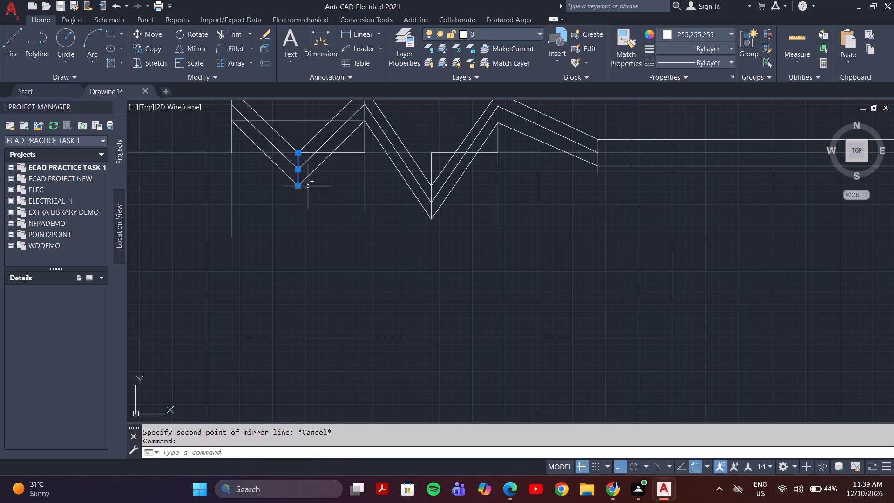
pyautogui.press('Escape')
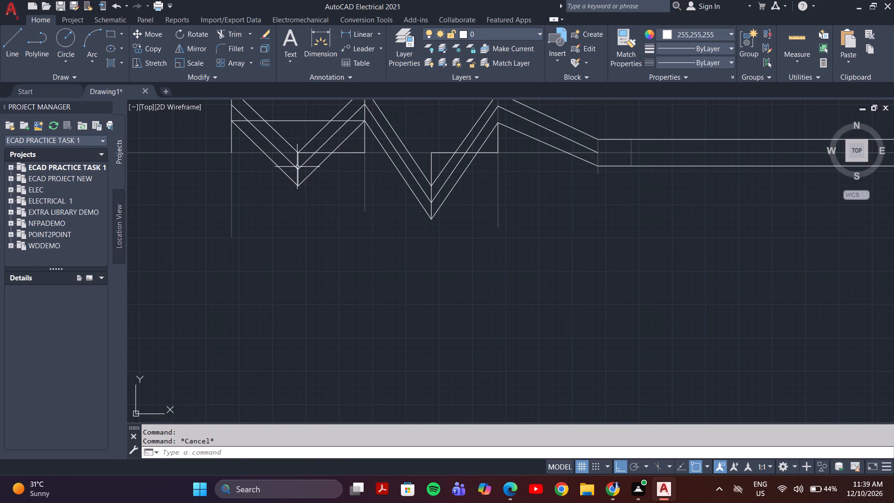
# Copy the left valley's short vertical line downward so the copy's top meets the original's bottom end.
pyautogui.click(298, 159)
pyautogui.write('co')
pyautogui.press('Return')
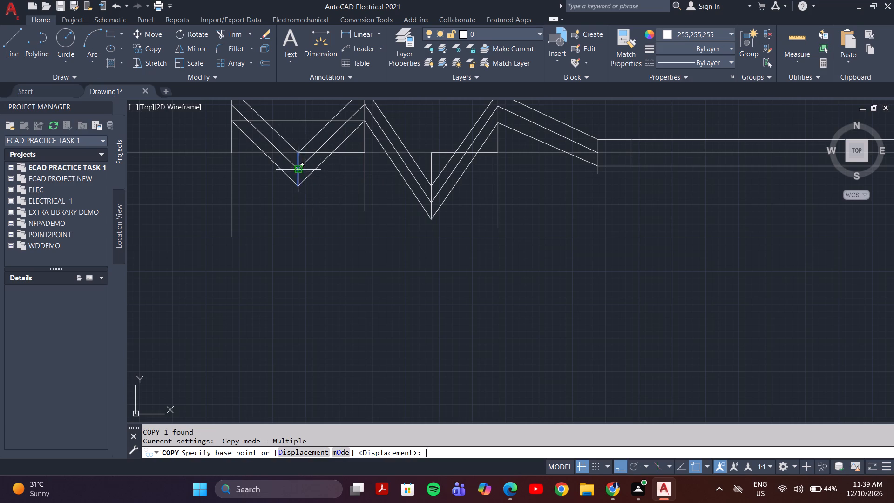
pyautogui.click(298, 153)
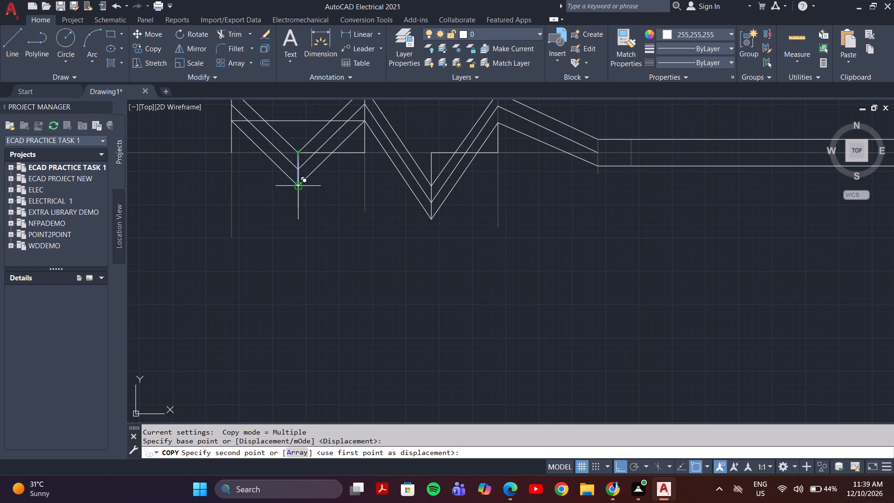
pyautogui.click(298, 186)
pyautogui.press('Escape')
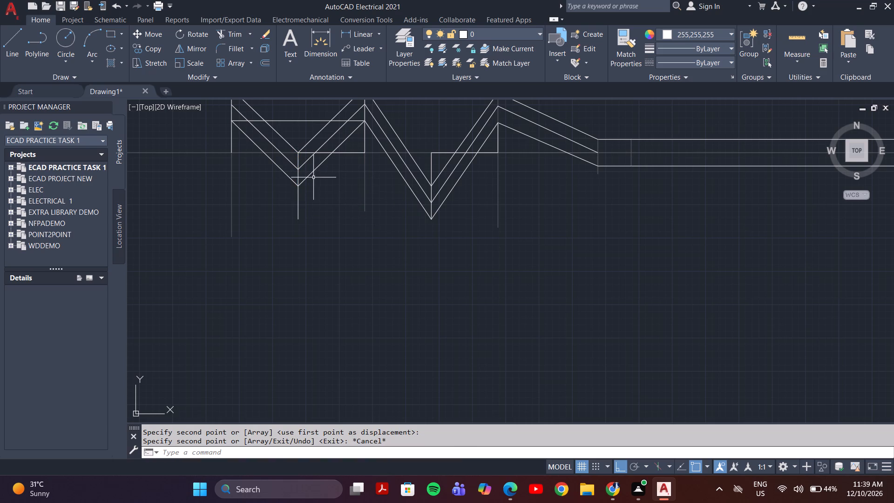
# Erase the six diagonal lines forming the left valley, three on each side of its vertical line.
pyautogui.click(302, 146)
pyautogui.click(311, 156)
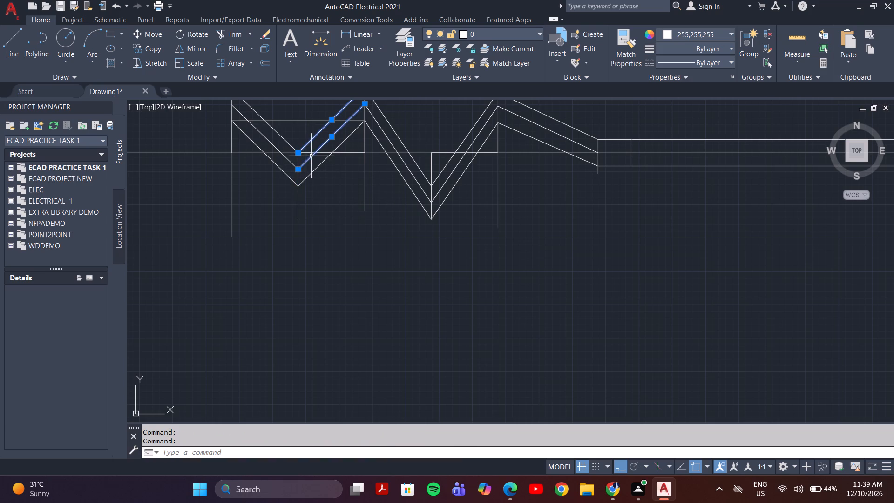
pyautogui.click(314, 169)
pyautogui.press('Delete')
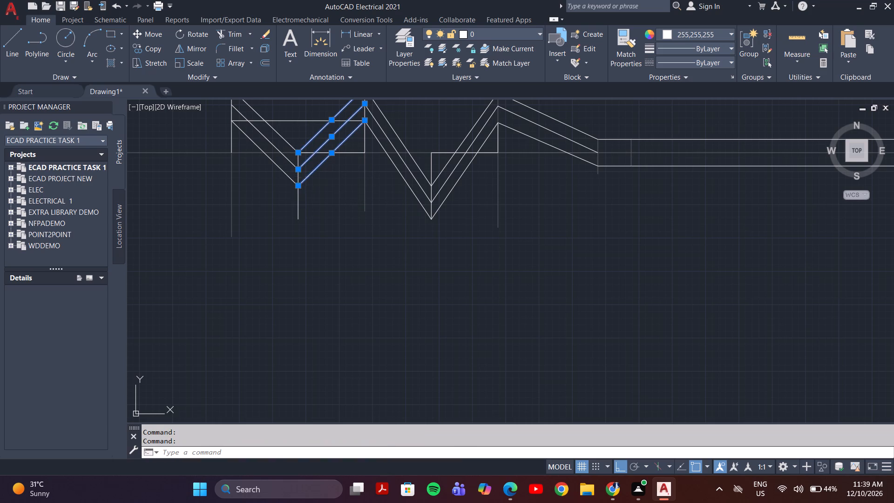
pyautogui.click(288, 143)
pyautogui.click(276, 147)
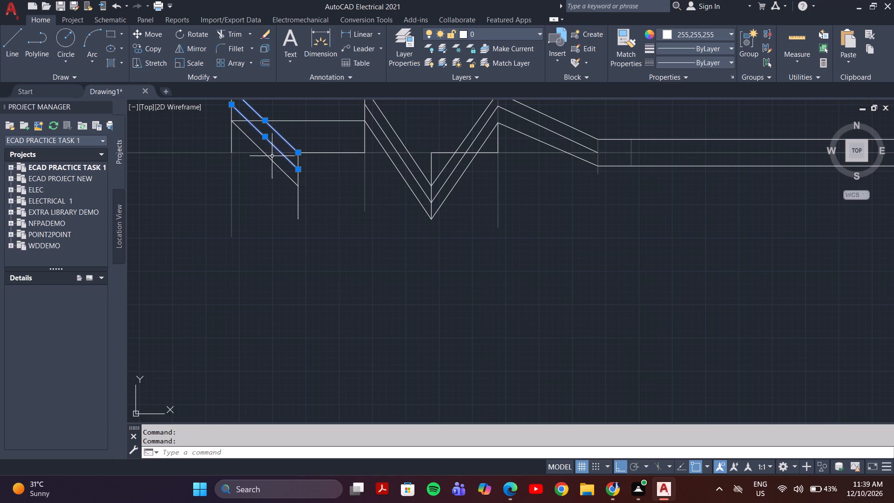
pyautogui.click(271, 162)
pyautogui.press('Delete')
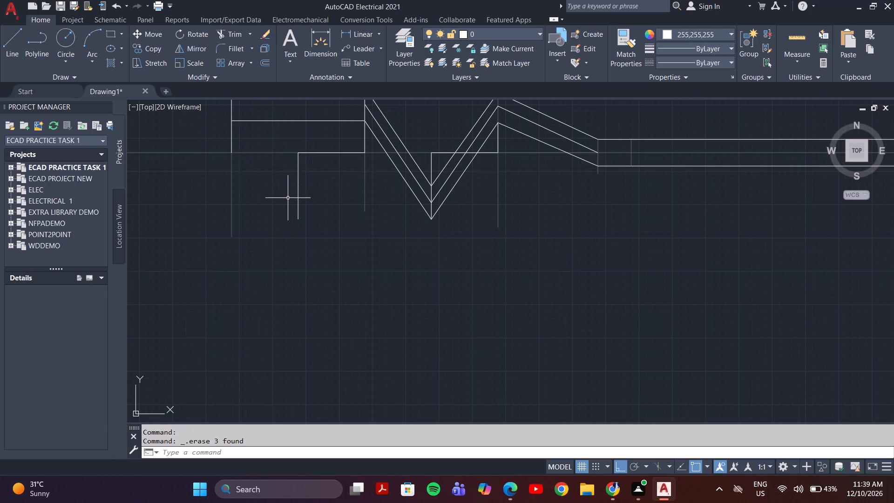
# With ortho off, draw the upper zigzag line from the left peak's top point down to the copied vertical line's top end.
pyautogui.press('l')
pyautogui.press('Return')
pyautogui.moveTo(365, 149); pyautogui.dragTo(369, 182, button='middle')
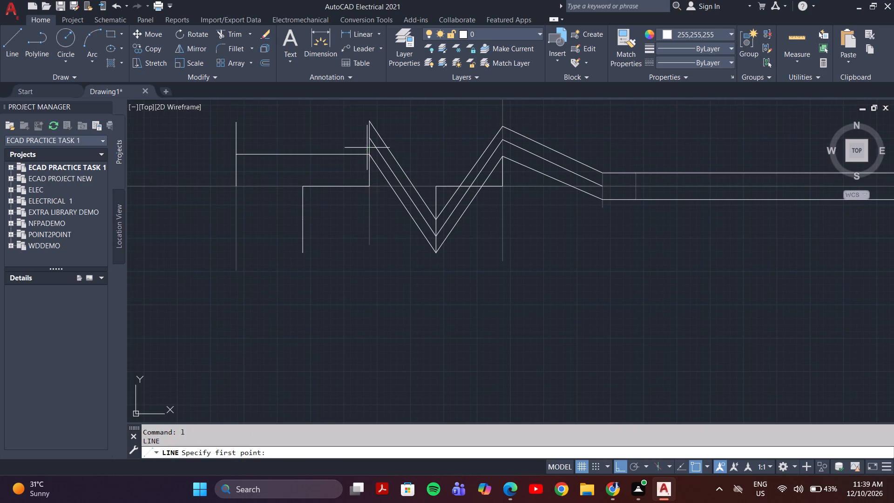
pyautogui.click(368, 121)
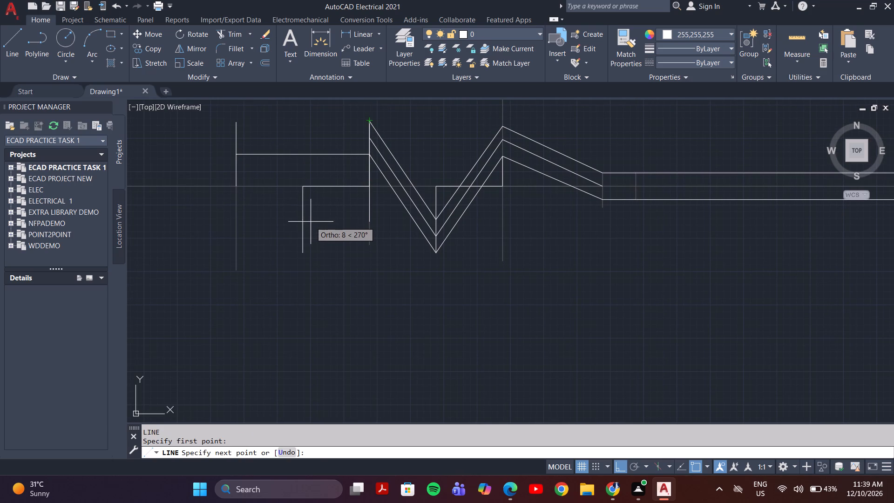
pyautogui.press('F8')
pyautogui.click(304, 219)
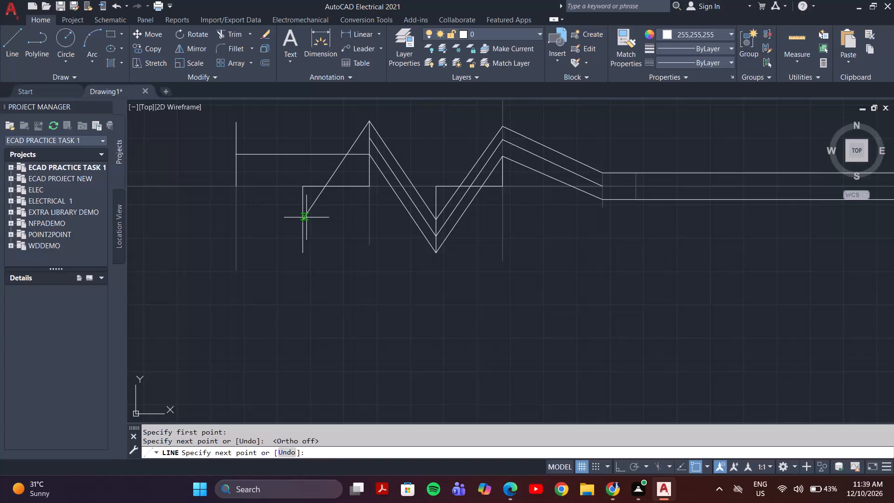
pyautogui.press('space')
# Draw the middle zigzag line from the left peak's middle point down to the copied vertical line's midpoint.
pyautogui.press('space')
pyautogui.click(370, 137)
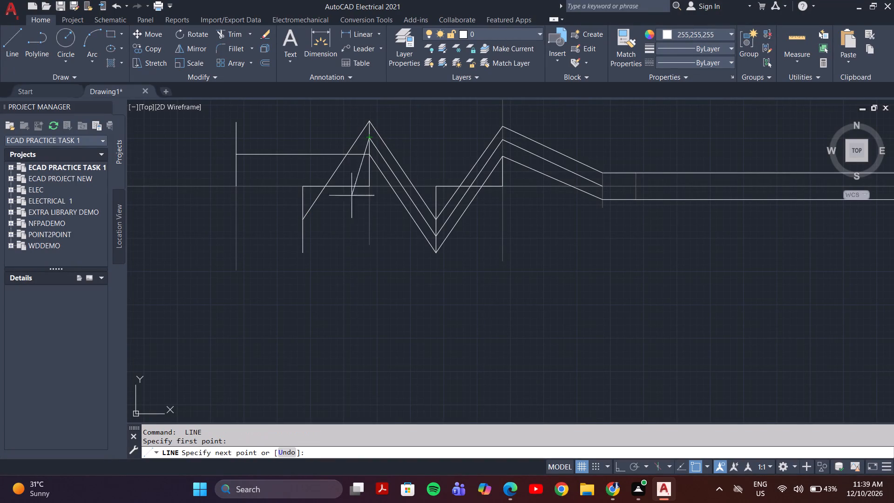
pyautogui.click(303, 233)
pyautogui.press('space')
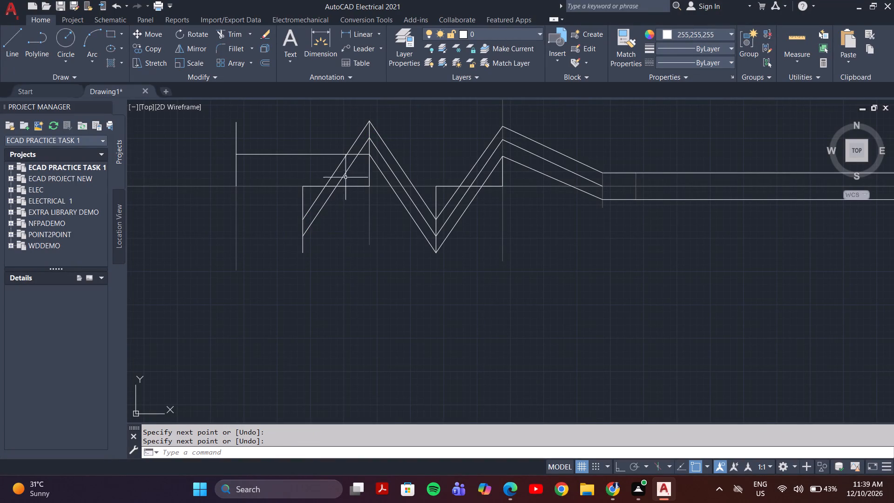
# Draw the lower zigzag line from the left peak's lower point down to the copied vertical line's bottom end.
pyautogui.press('space')
pyautogui.click(370, 155)
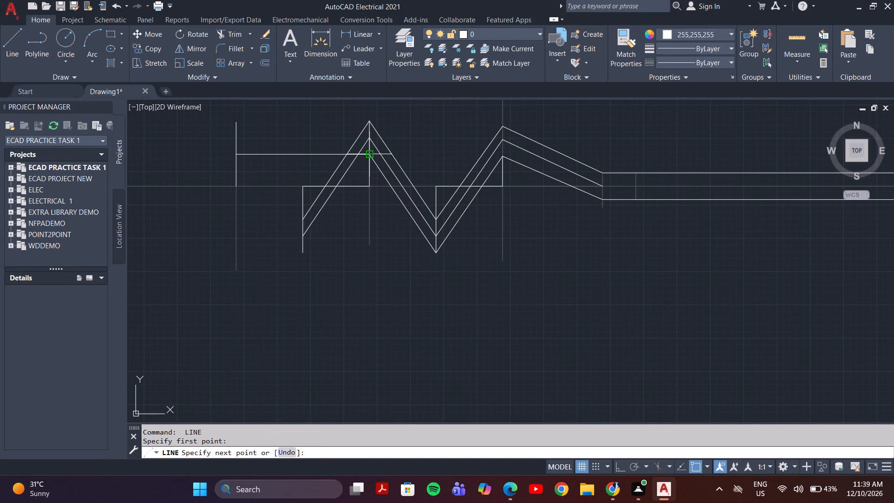
pyautogui.click(303, 252)
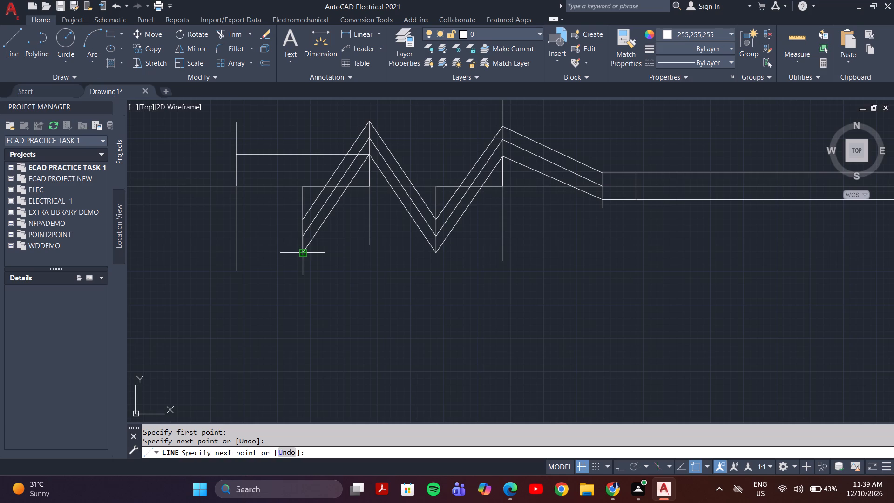
pyautogui.press('Escape')
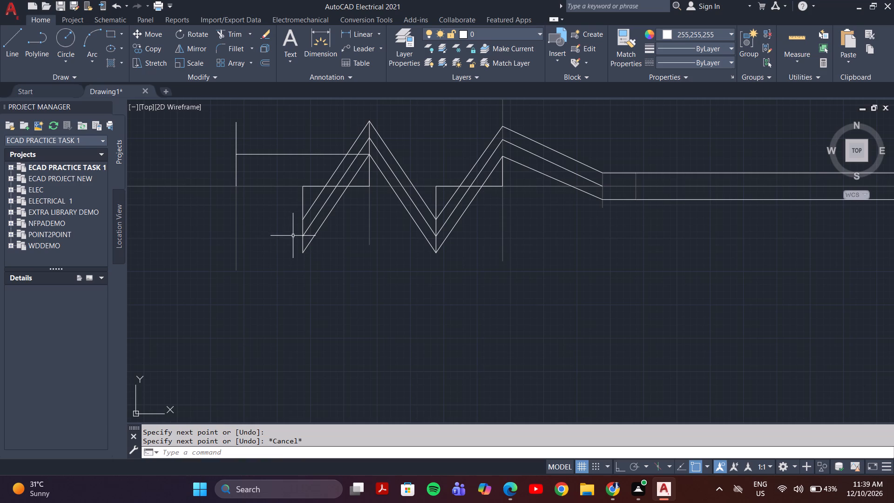
# Draw the upper zigzag line from the left valley's upper point to the top of the left-end vertical.
pyautogui.press('l')
pyautogui.press('Return')
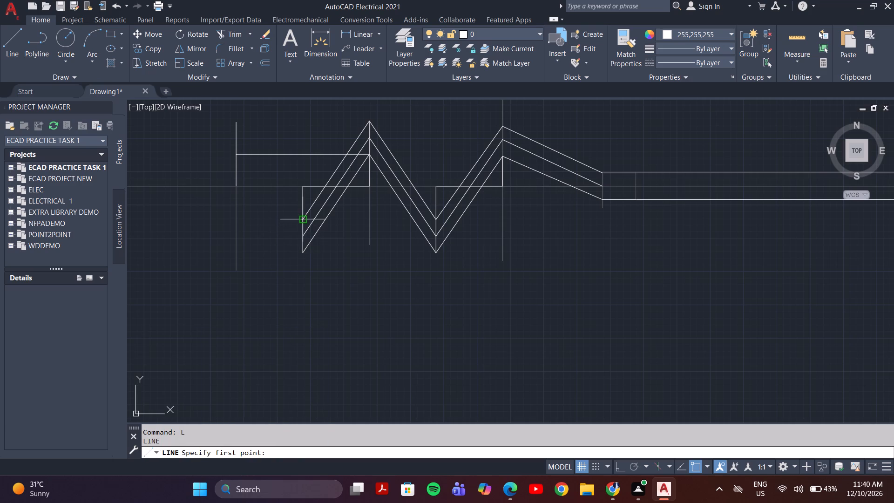
pyautogui.click(302, 217)
pyautogui.click(235, 122)
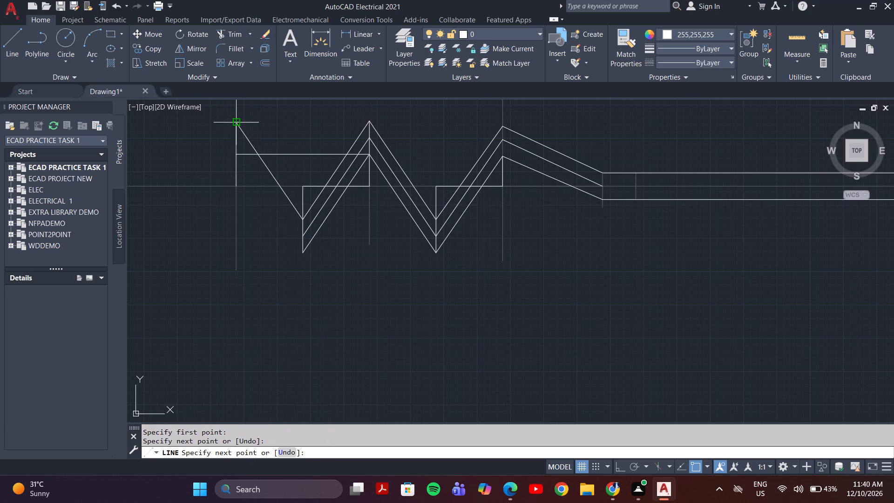
pyautogui.press('space')
# Draw the middle zigzag line from the left valley's middle point to the midpoint of the left-end vertical's upper segment.
pyautogui.press('space')
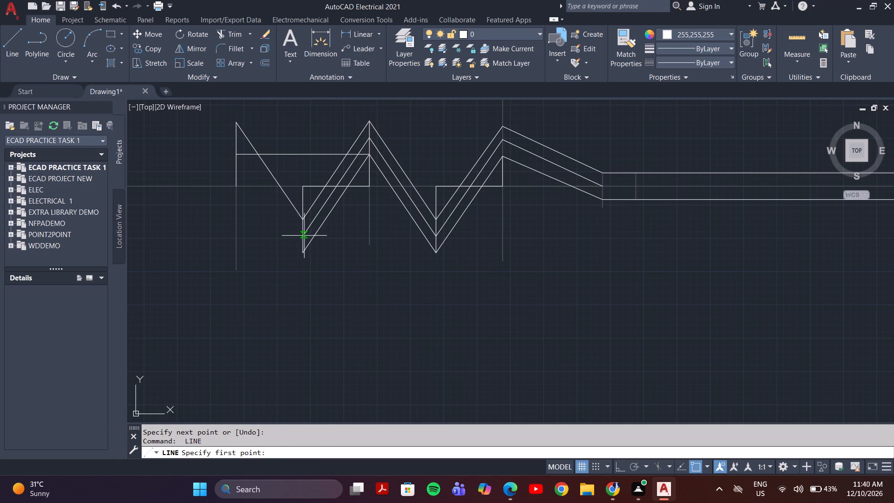
pyautogui.click(300, 236)
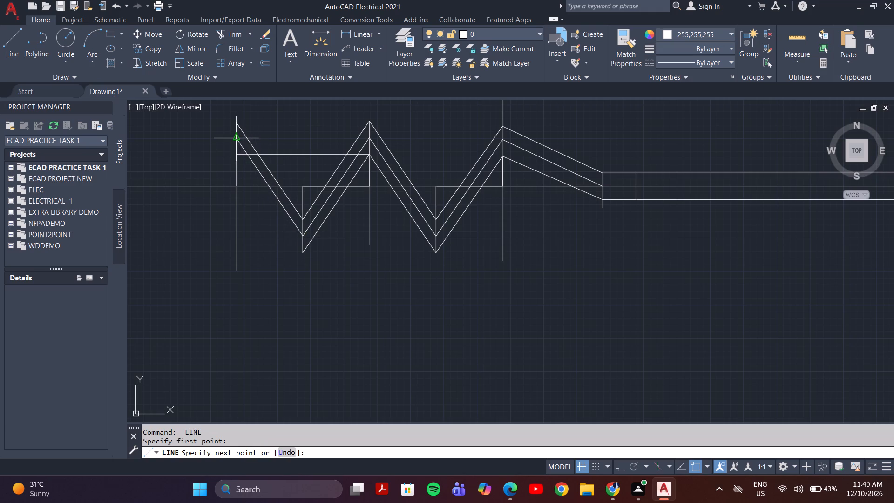
pyautogui.click(235, 137)
pyautogui.press('space')
# Draw the lower zigzag line from the left valley's lowest point up to the left-end vertical, where the upper horizontal guide meets it.
pyautogui.press('space')
pyautogui.click(304, 253)
pyautogui.click(235, 155)
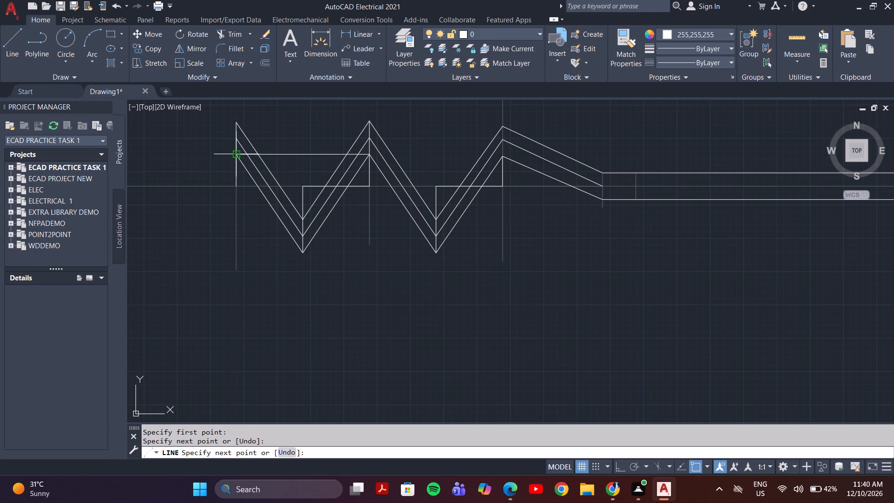
pyautogui.press('Escape')
# With Ortho on, draw a 5 mm line leftward from the left-end vertical's bottom along the centre line, continuing with a short vertical segment downward.
pyautogui.scroll(-1, 244, 206)
pyautogui.scroll(-1, 296, 269)
pyautogui.scroll(2, 298, 269)
pyautogui.moveTo(298, 269); pyautogui.dragTo(345, 274, button='middle')
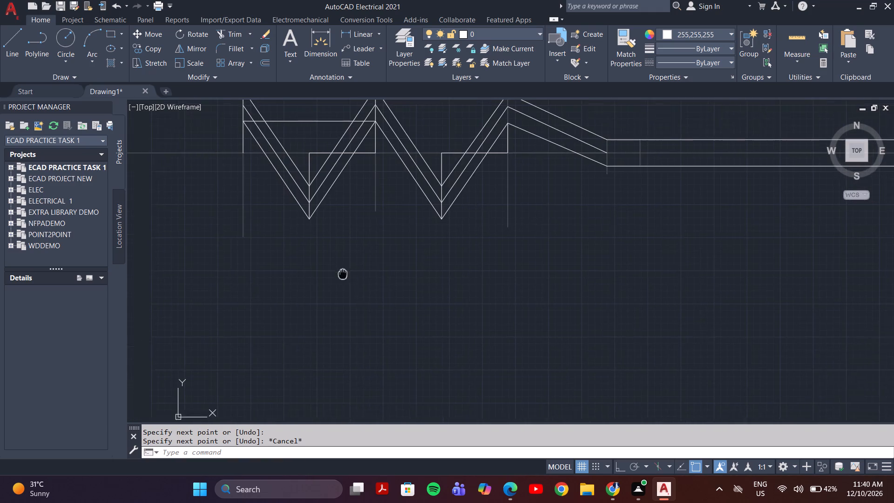
pyautogui.scroll(-1, 359, 278)
pyautogui.moveTo(274, 255); pyautogui.dragTo(420, 285, button='middle')
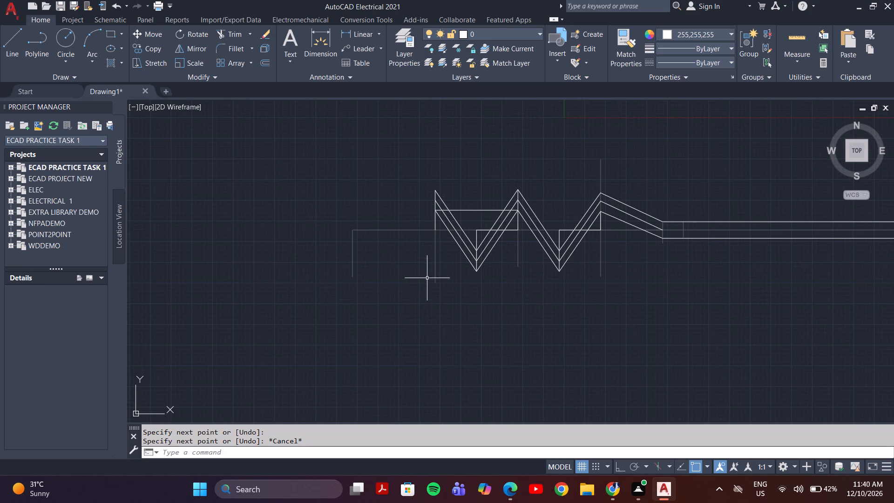
pyautogui.press('l')
pyautogui.press('Return')
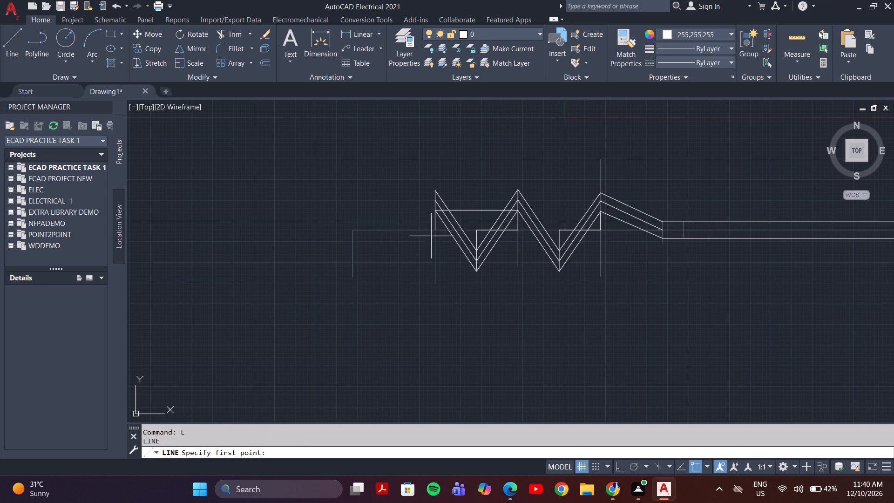
pyautogui.click(435, 229)
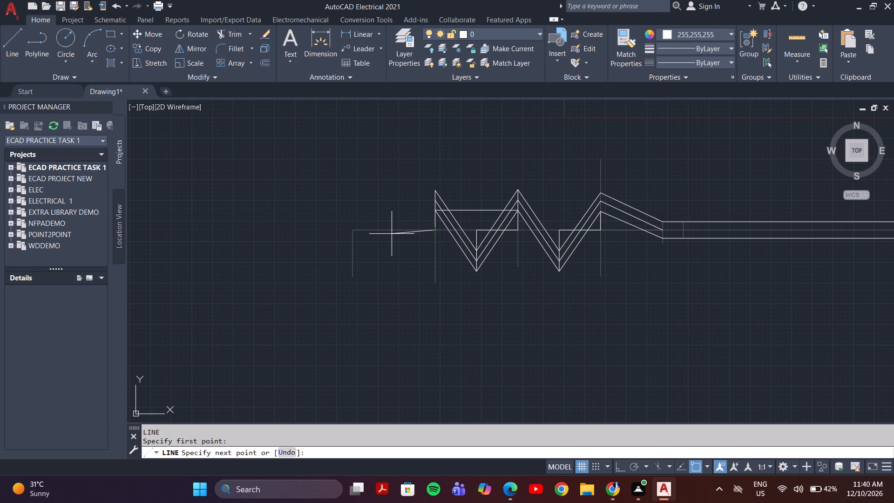
pyautogui.press('F8')
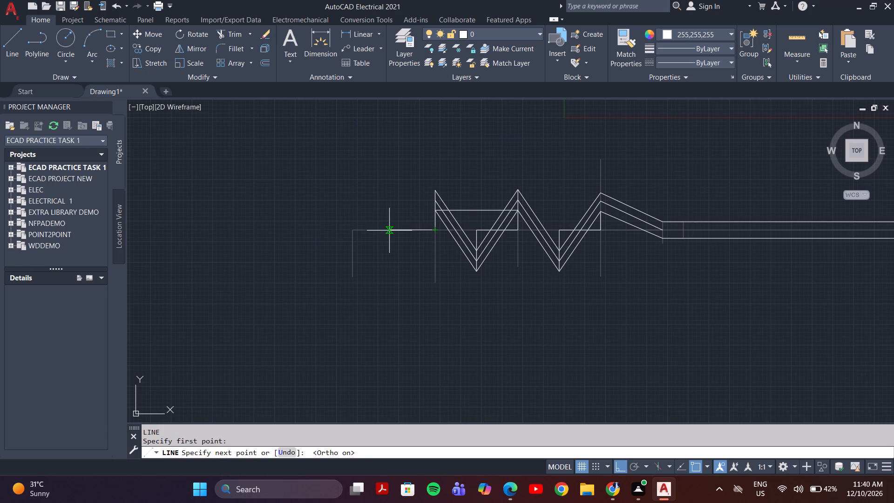
pyautogui.press('5')
pyautogui.press('Return')
pyautogui.click(389, 266)
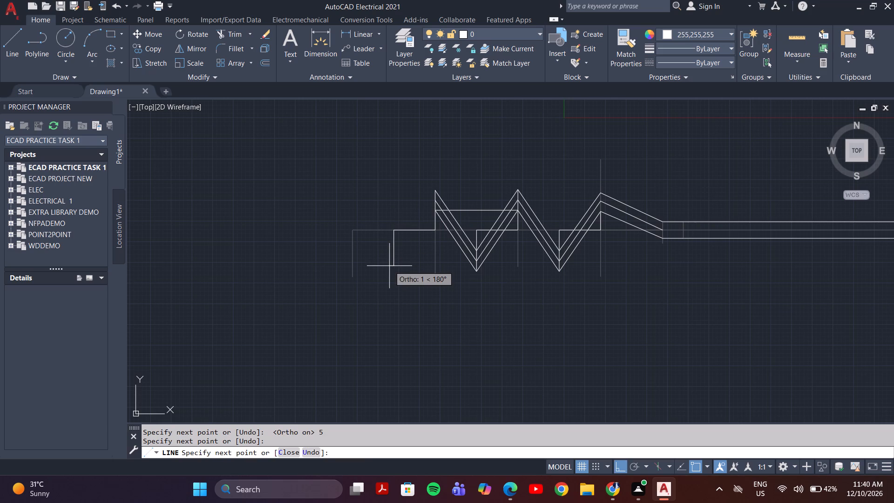
pyautogui.press('Escape')
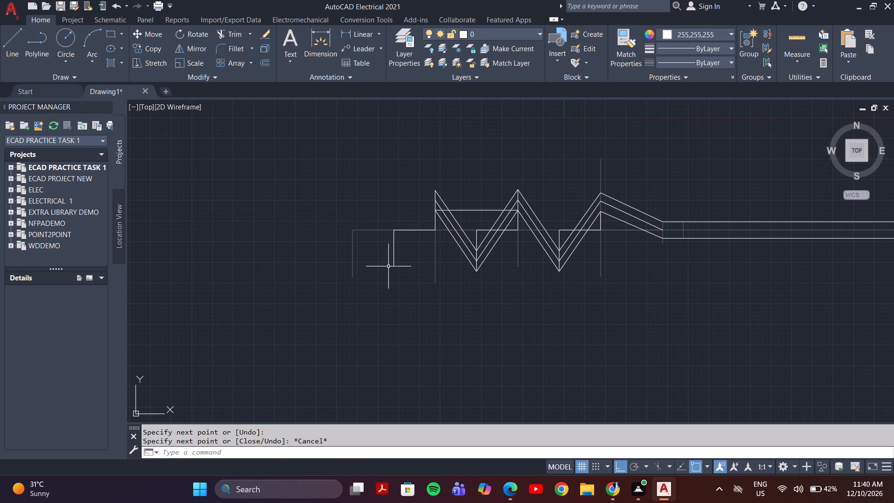
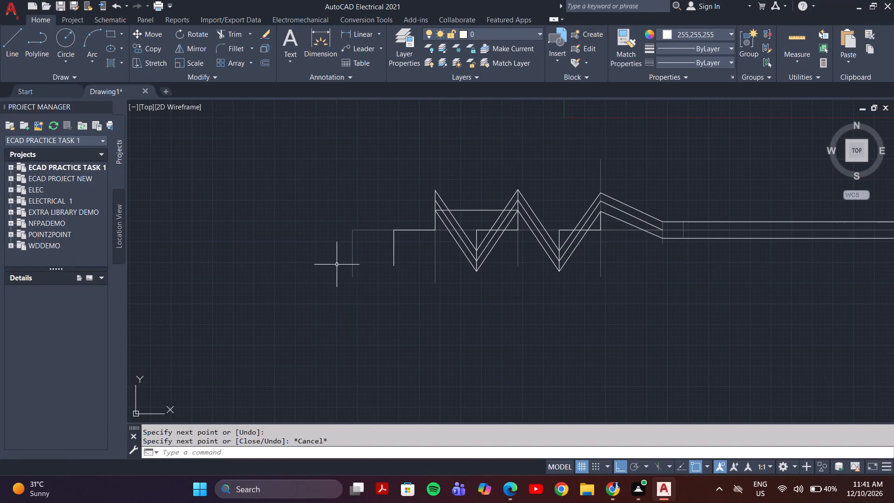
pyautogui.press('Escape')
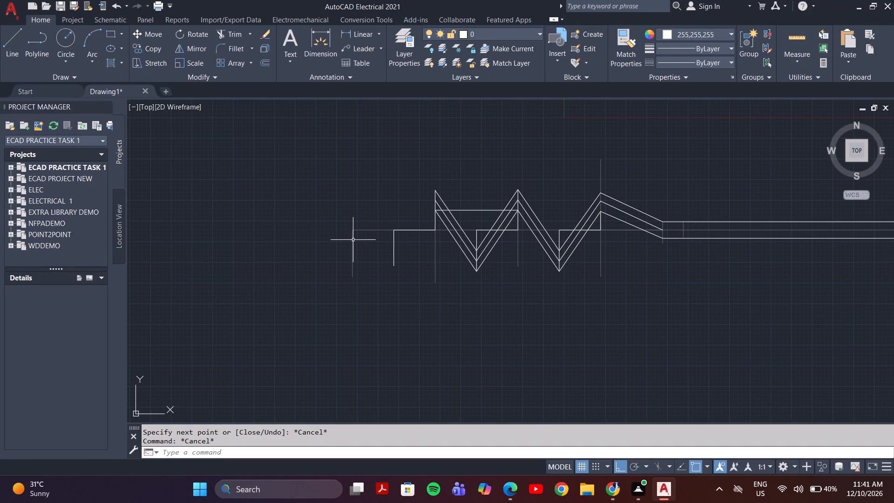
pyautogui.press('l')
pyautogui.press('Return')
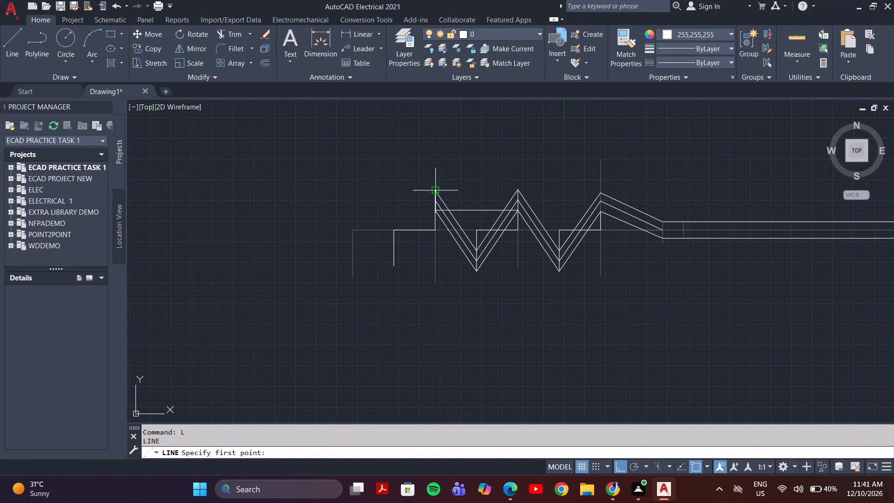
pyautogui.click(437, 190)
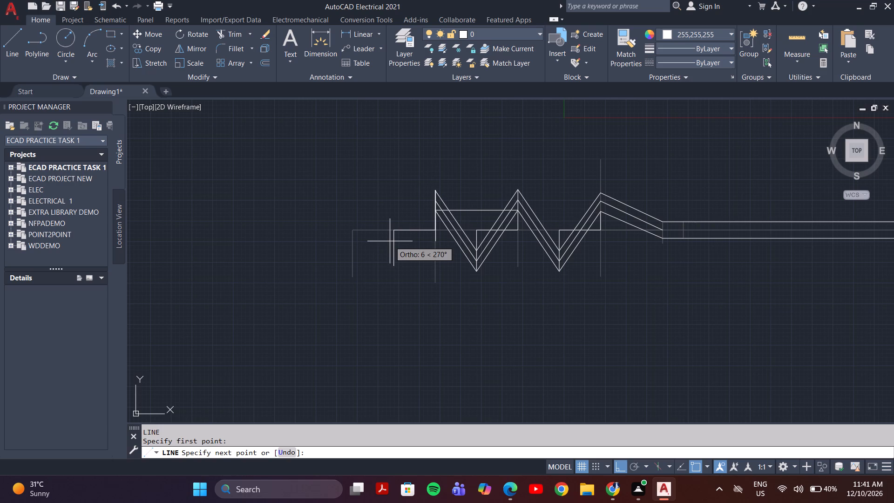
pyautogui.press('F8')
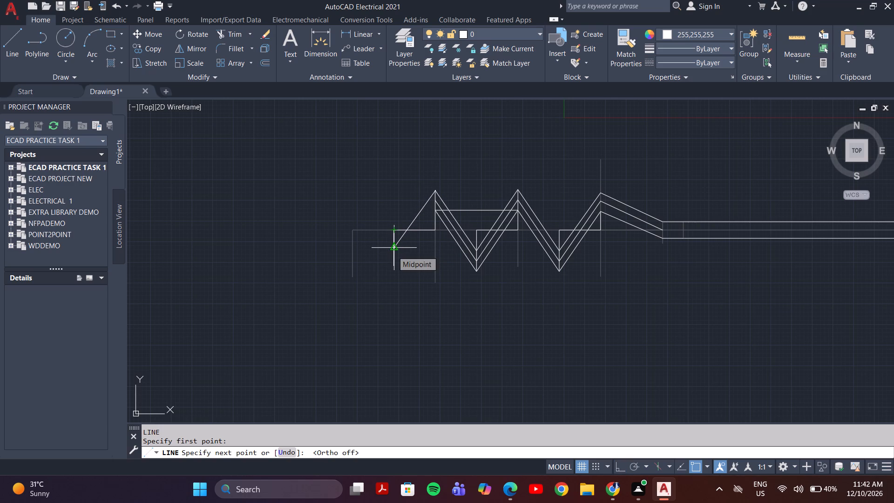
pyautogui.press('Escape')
# Draw three horizontal guide lines about 13 units long, extending leftward from the three vertices of the leftmost zigzag valley.
pyautogui.press('l')
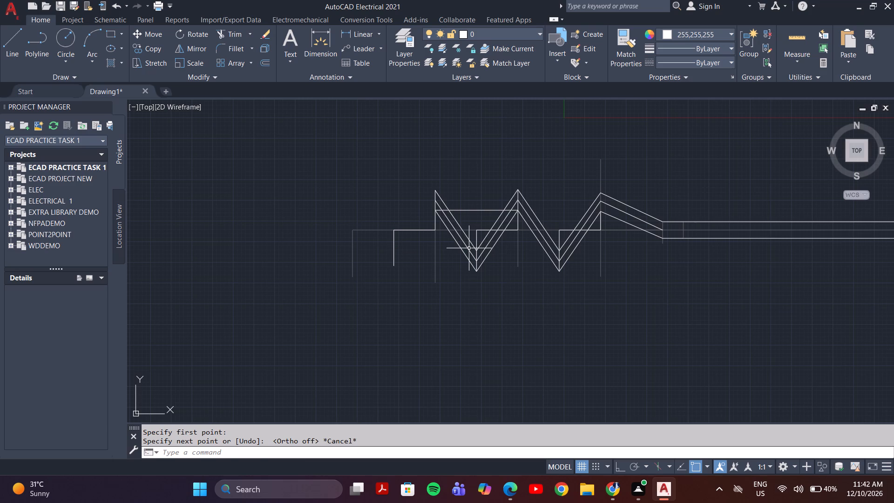
pyautogui.press('Return')
pyautogui.click(477, 249)
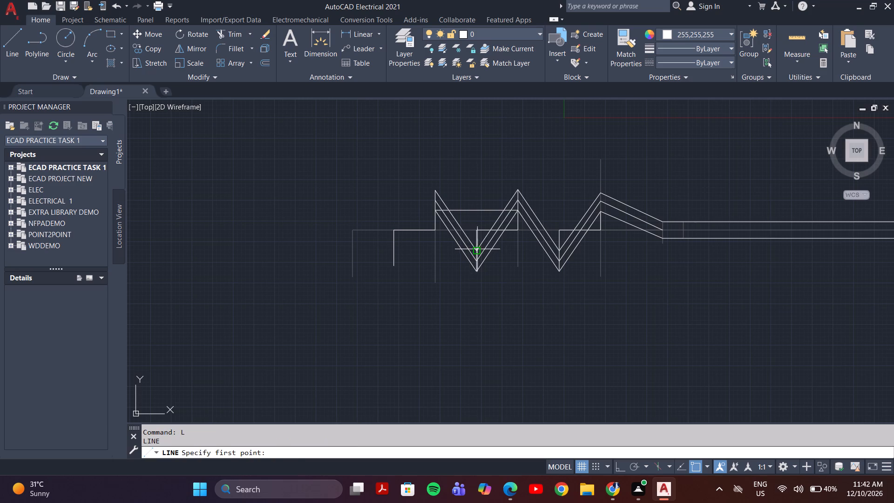
pyautogui.press('F8')
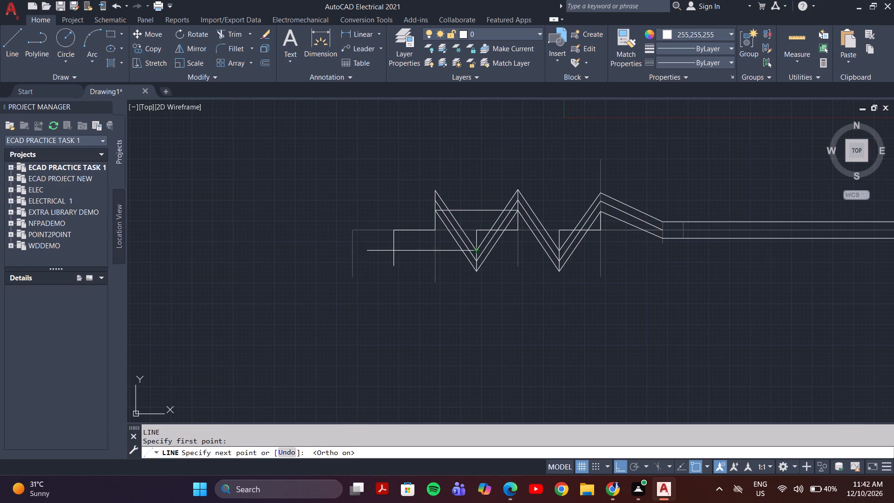
pyautogui.click(367, 252)
pyautogui.press('space')
pyautogui.press('space')
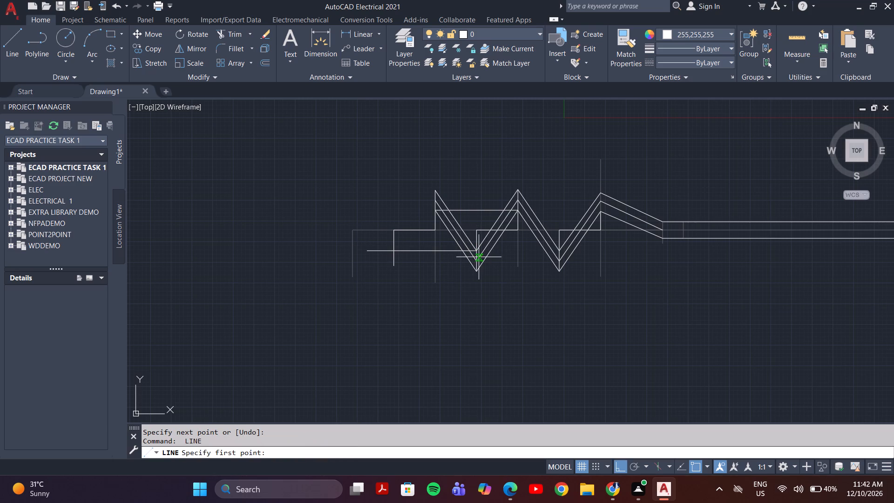
pyautogui.click(477, 260)
pyautogui.click(372, 265)
pyautogui.press('space')
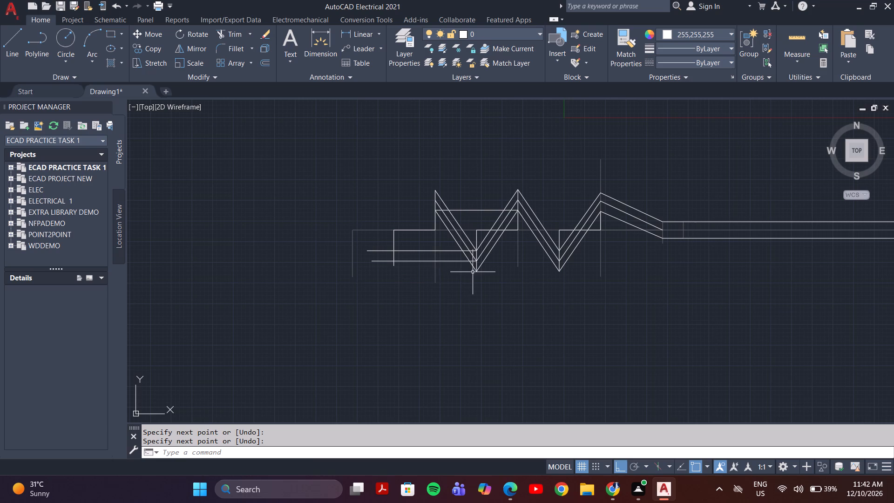
pyautogui.press('space')
pyautogui.click(476, 270)
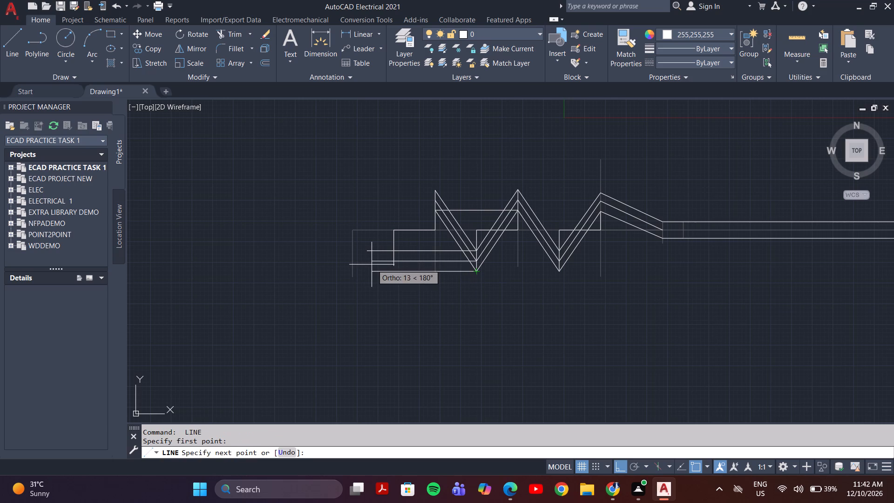
pyautogui.click(372, 265)
pyautogui.press('Escape')
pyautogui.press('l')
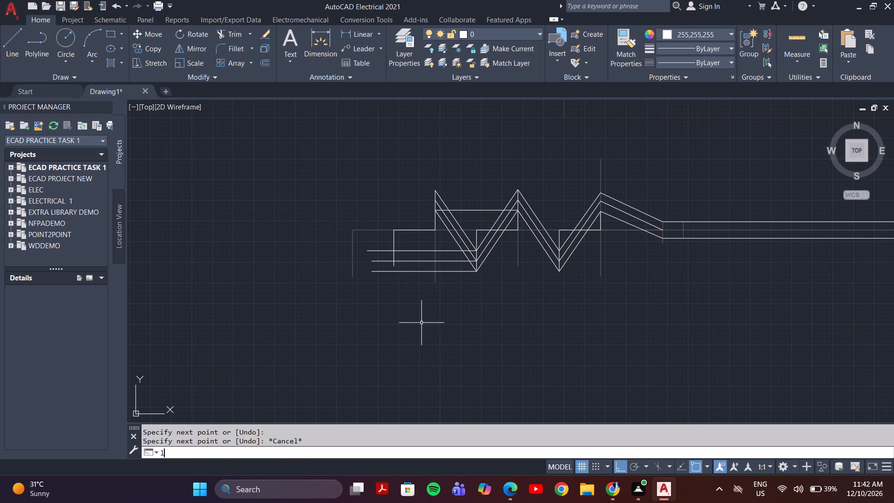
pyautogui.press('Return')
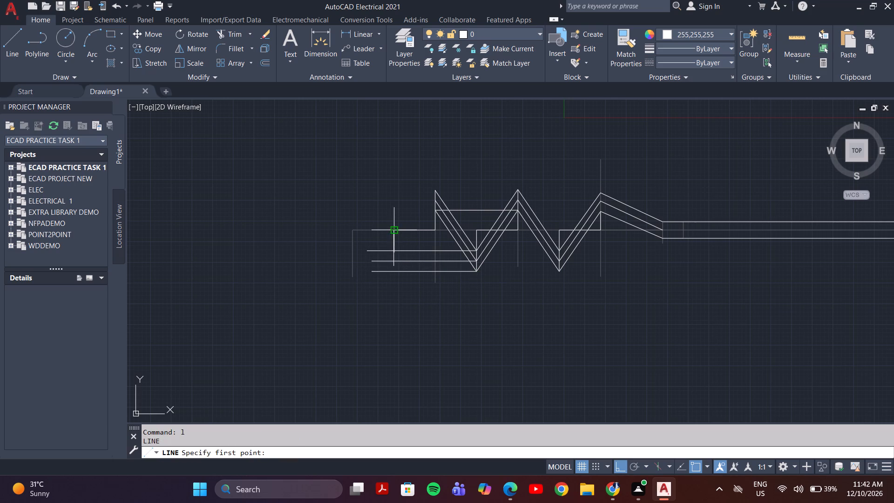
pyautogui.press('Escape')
# Replace the short vertical line at the left end of the stepped line with a longer one crossing all three horizontal guides.
pyautogui.click(396, 246)
pyautogui.click(383, 239)
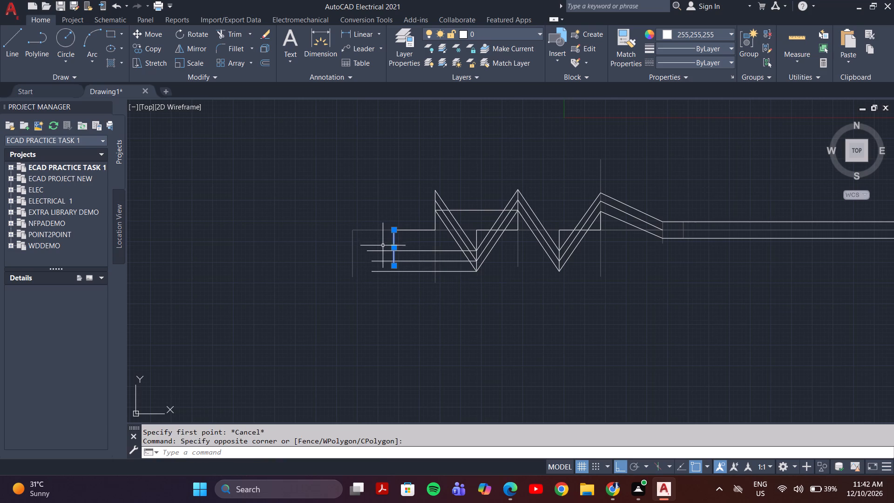
pyautogui.press('Delete')
pyautogui.press('l')
pyautogui.press('Return')
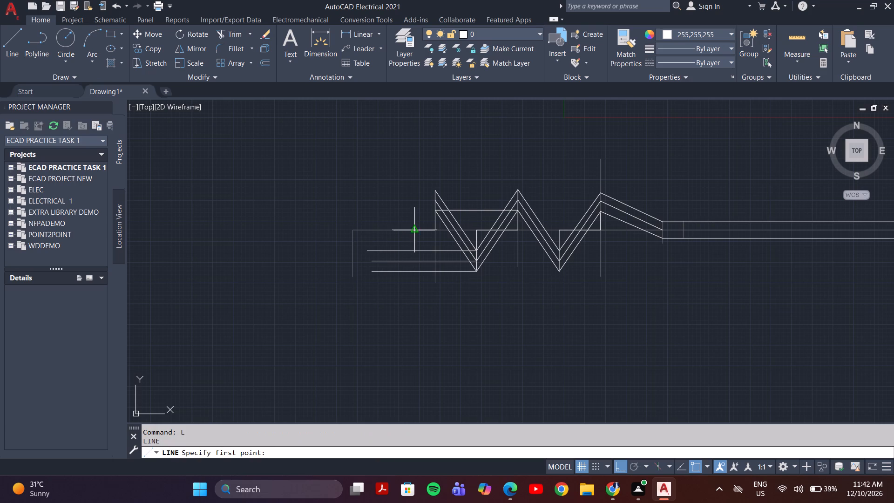
pyautogui.click(393, 231)
pyautogui.click(396, 309)
pyautogui.press('Escape')
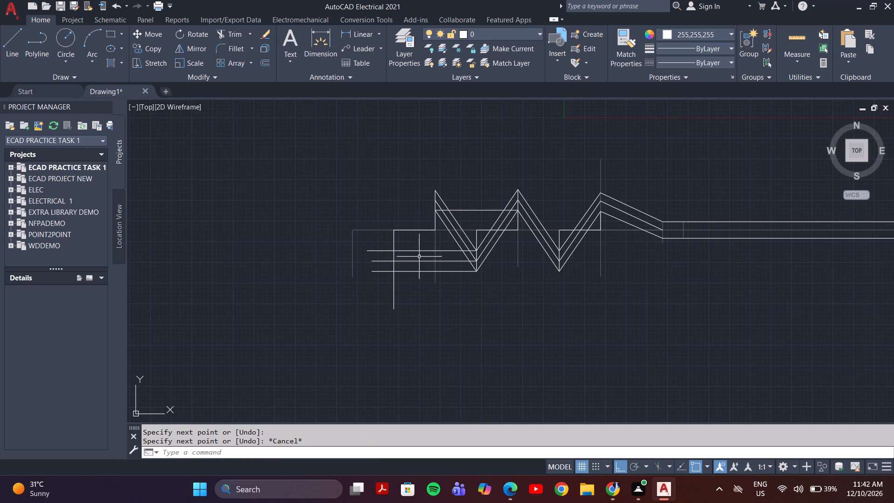
# Draw diagonals from the leftmost peak's top and middle vertices to the long vertical's intersections with the upper and middle horizontal guides.
pyautogui.press('space')
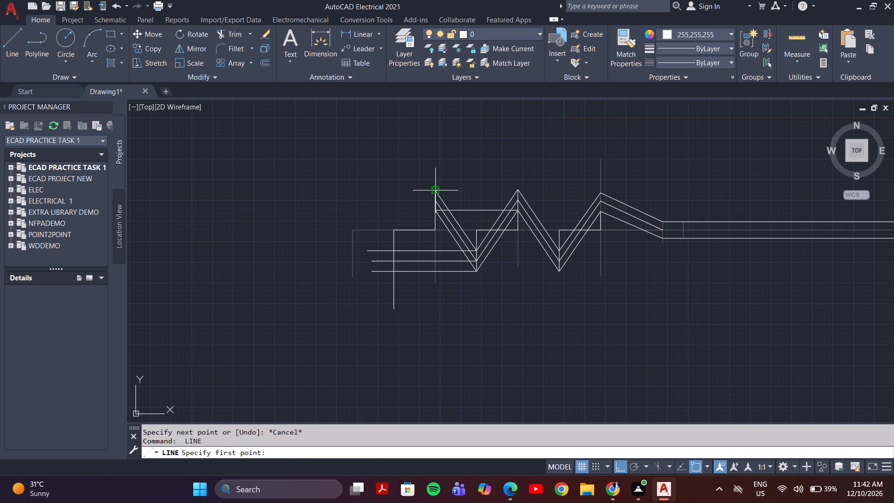
pyautogui.click(436, 190)
pyautogui.press('F8')
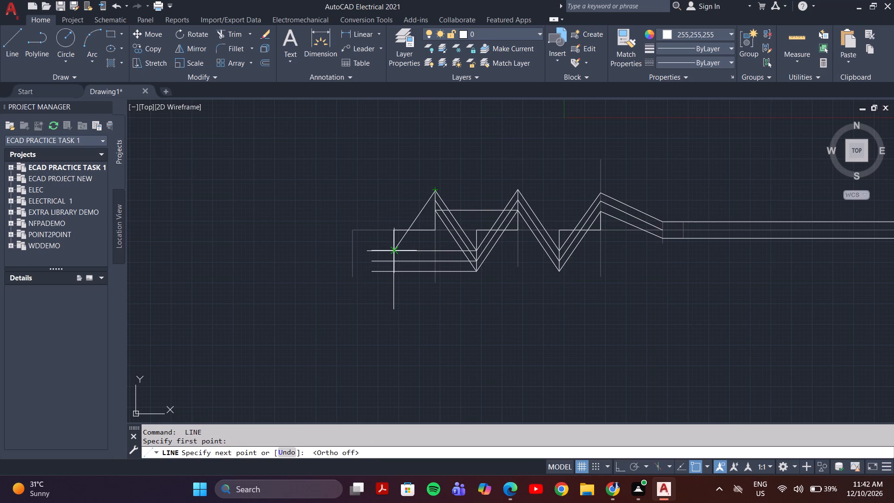
pyautogui.click(393, 252)
pyautogui.press('space')
pyautogui.press('space')
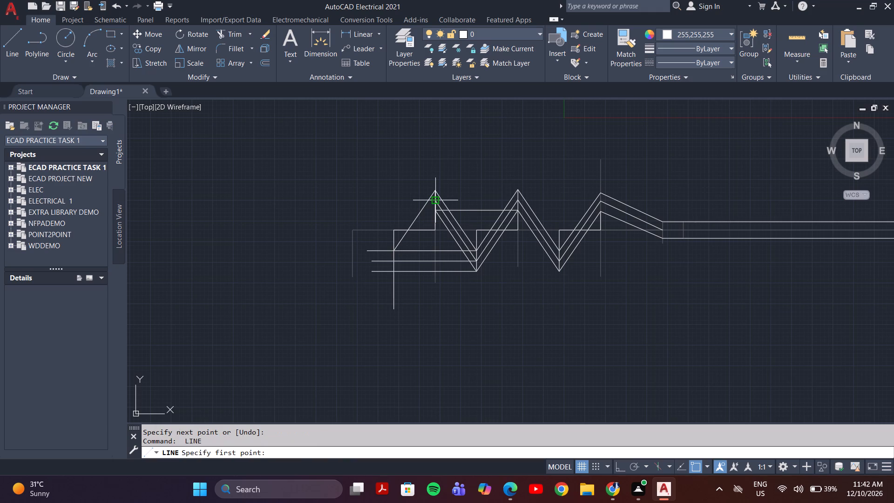
pyautogui.scroll(5, 435, 205)
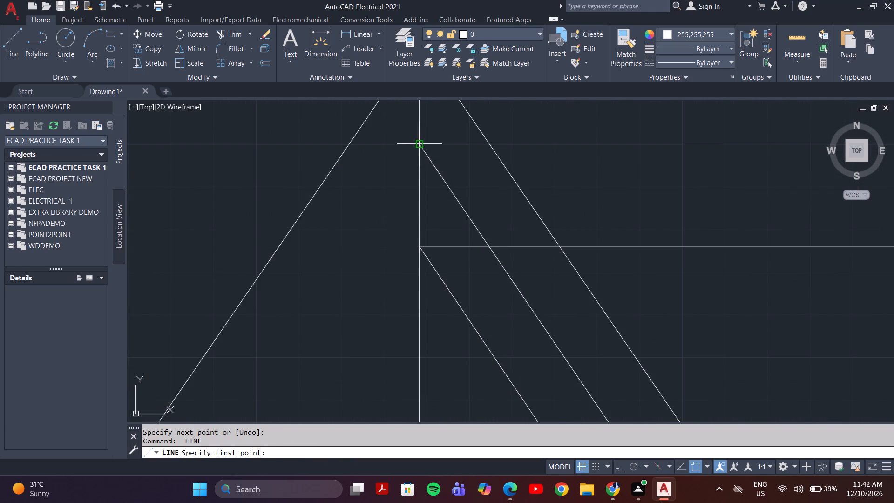
pyautogui.click(418, 143)
pyautogui.scroll(-4, 365, 216)
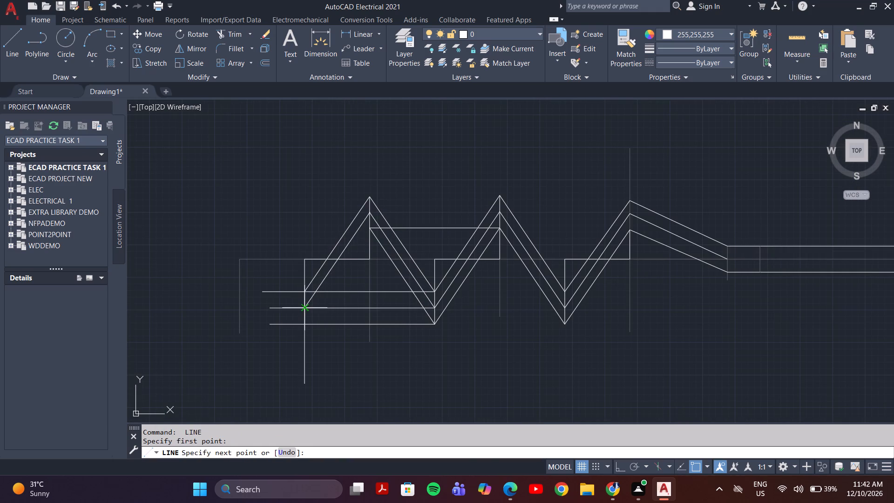
pyautogui.click(304, 309)
pyautogui.press('space')
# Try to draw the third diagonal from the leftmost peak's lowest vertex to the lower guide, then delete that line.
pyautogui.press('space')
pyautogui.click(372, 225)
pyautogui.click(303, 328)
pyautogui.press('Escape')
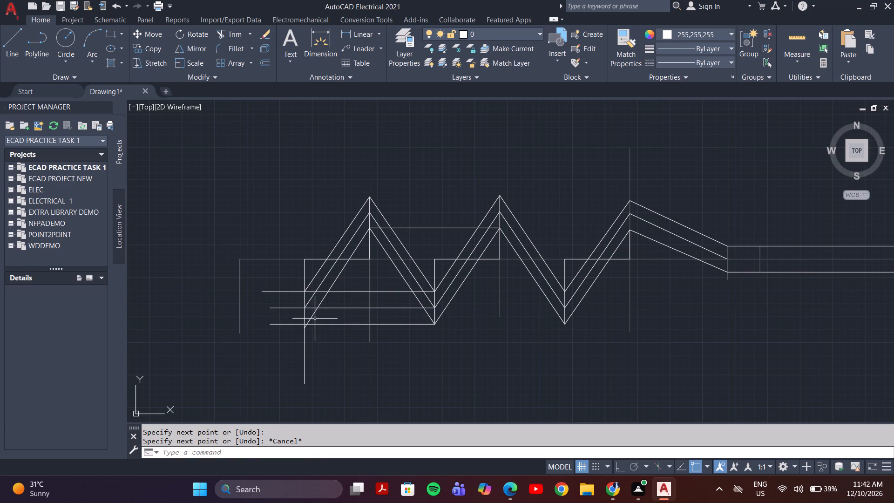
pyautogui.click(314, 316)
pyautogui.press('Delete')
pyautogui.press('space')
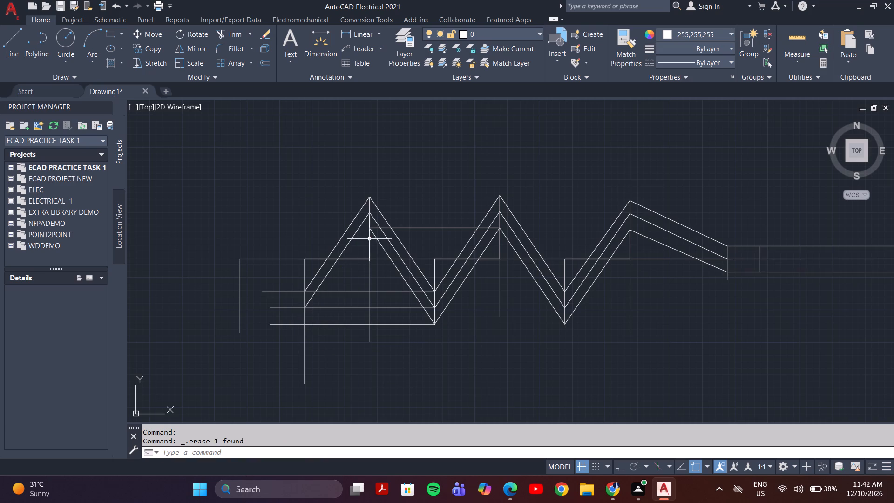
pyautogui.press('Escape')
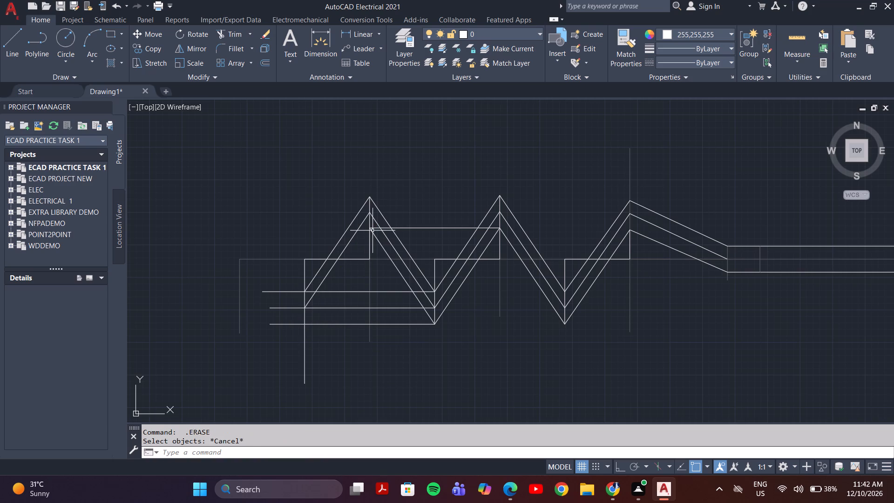
# Draw a diagonal from the leftmost peak's lowest vertex to the intersection of the long vertical and the lowest horizontal guide.
pyautogui.press('l')
pyautogui.press('Return')
pyautogui.click(368, 229)
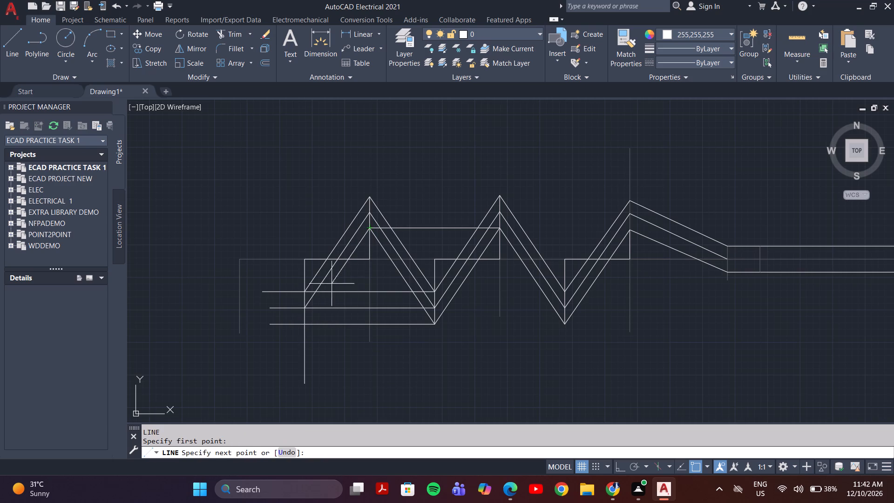
pyautogui.click(303, 326)
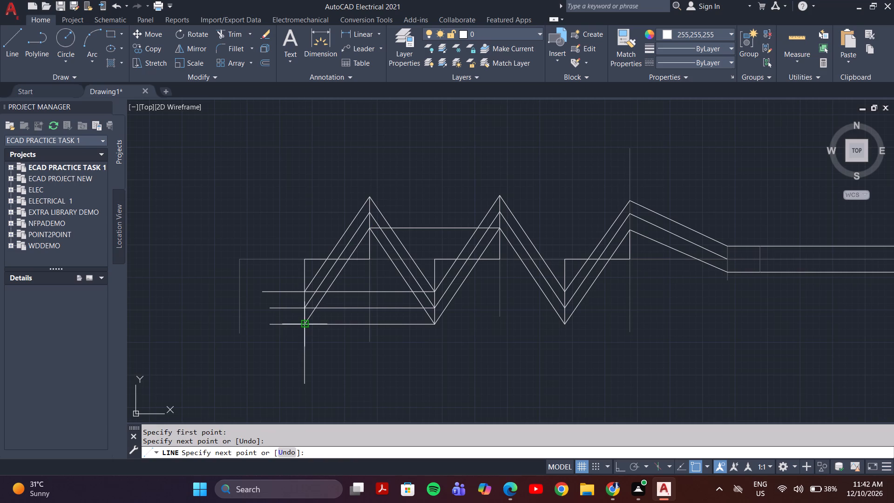
pyautogui.press('Escape')
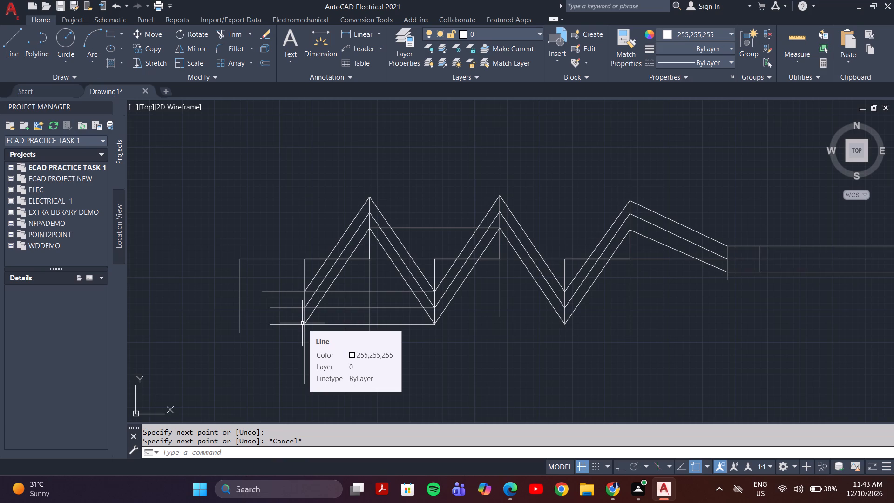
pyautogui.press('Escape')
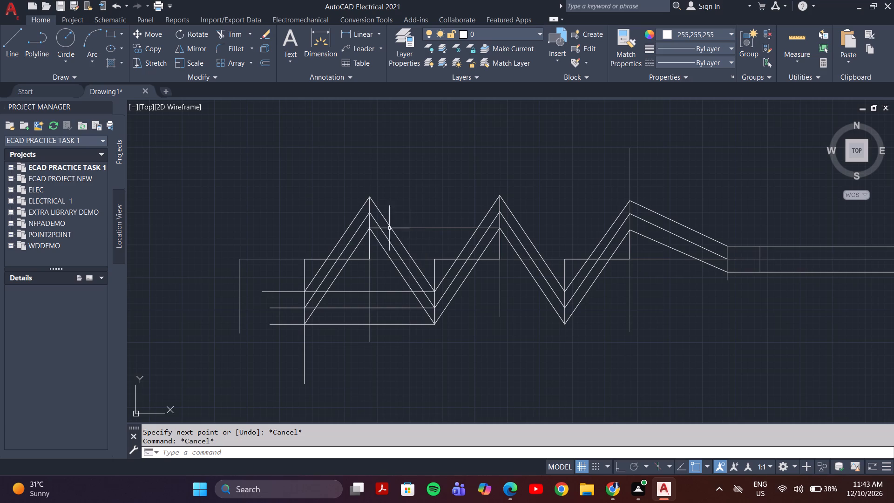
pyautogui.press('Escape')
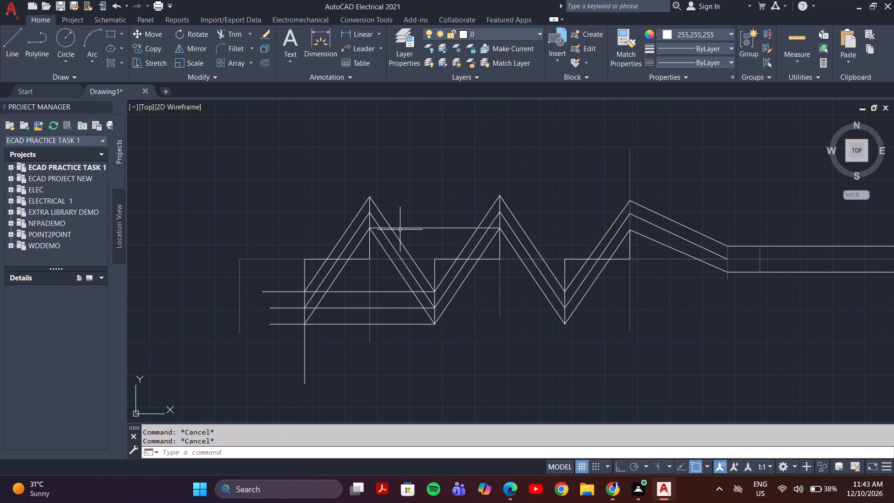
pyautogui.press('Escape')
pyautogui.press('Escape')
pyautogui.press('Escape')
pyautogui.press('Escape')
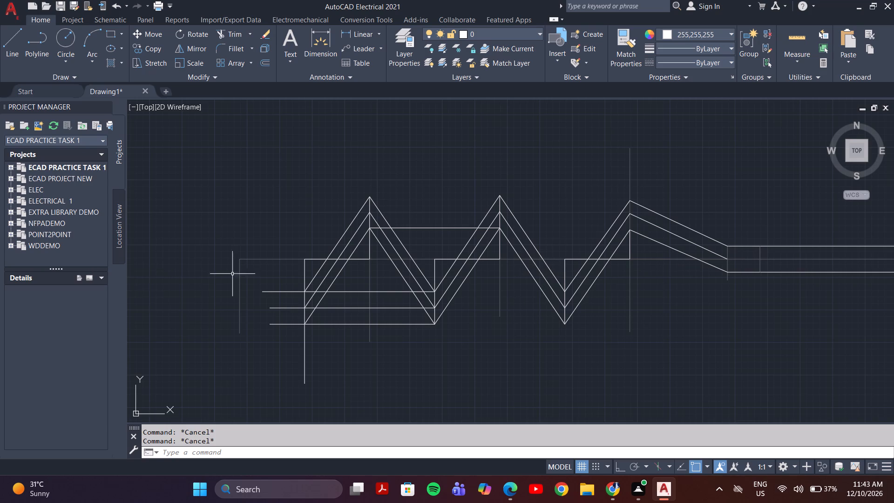
# Draw a 2.5-unit line straight up from the left end of the long central horizontal guide.
pyautogui.press('l')
pyautogui.press('Return')
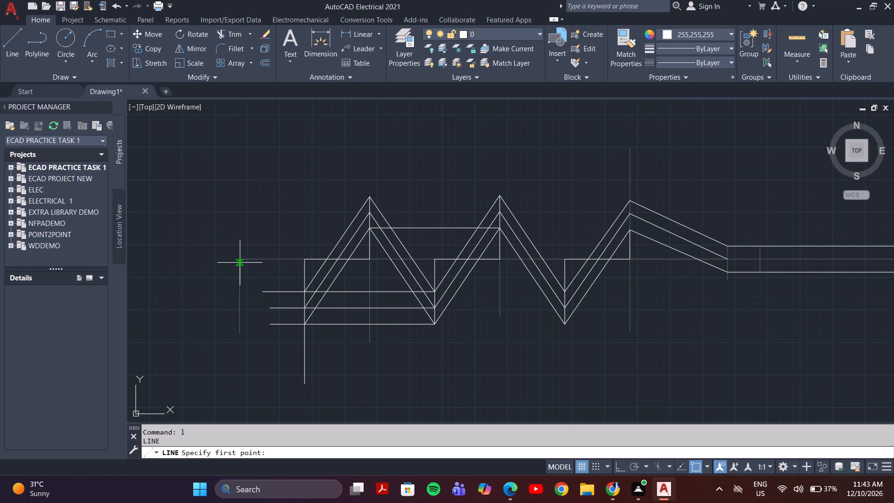
pyautogui.click(240, 260)
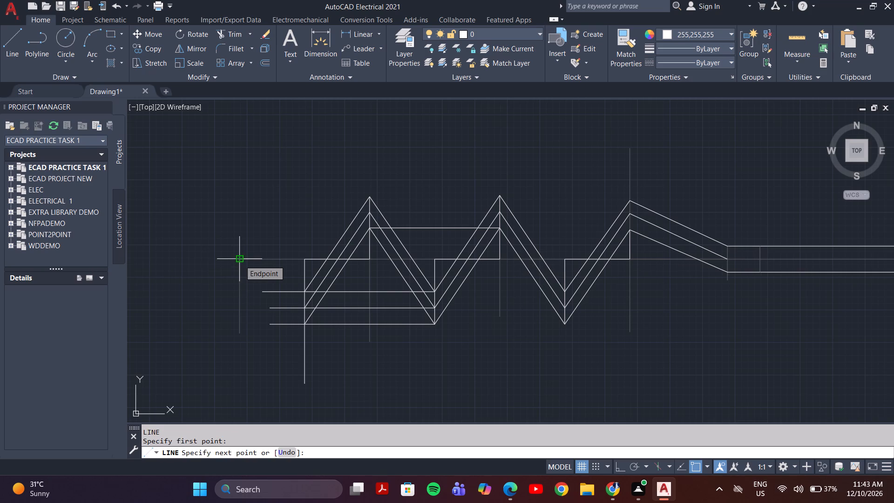
pyautogui.write('2.5')
pyautogui.press('Return')
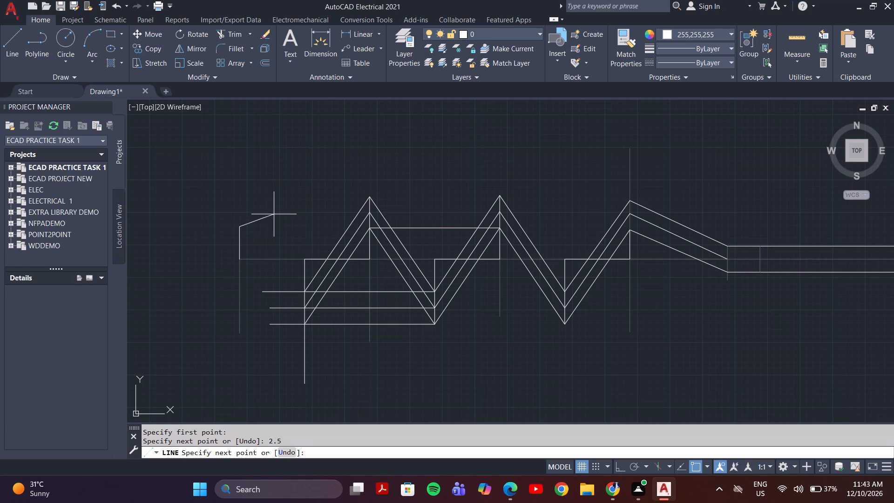
pyautogui.press('Escape')
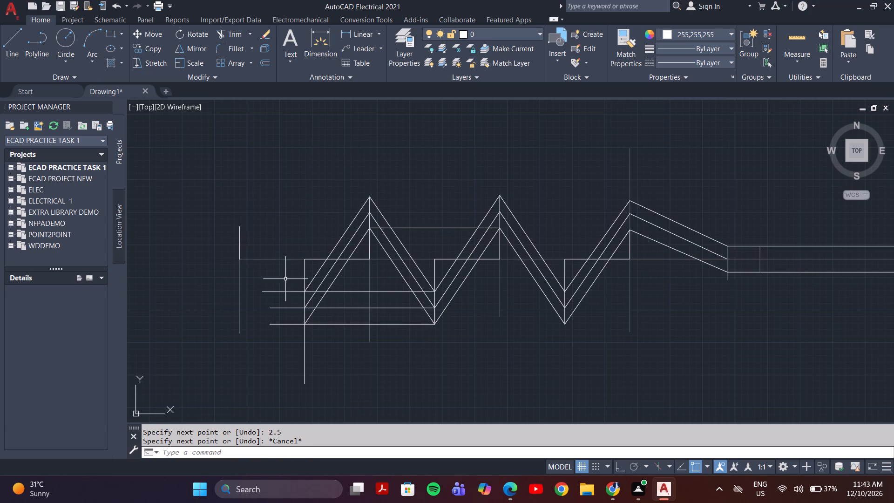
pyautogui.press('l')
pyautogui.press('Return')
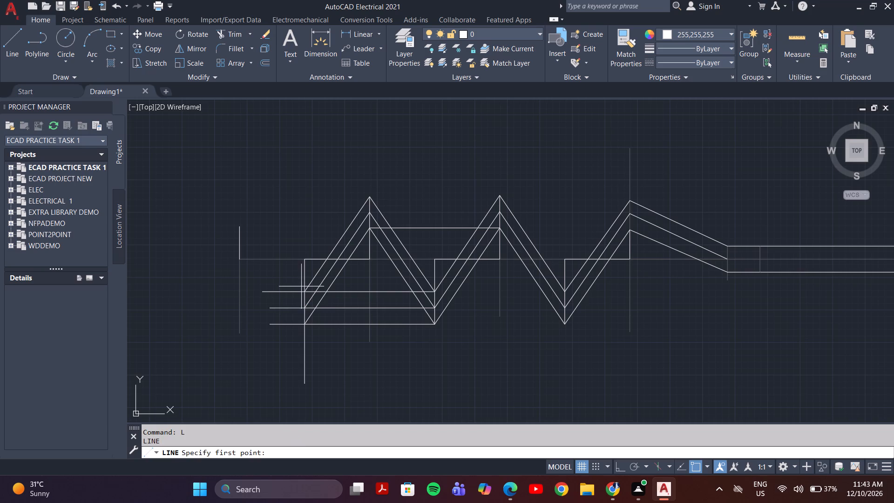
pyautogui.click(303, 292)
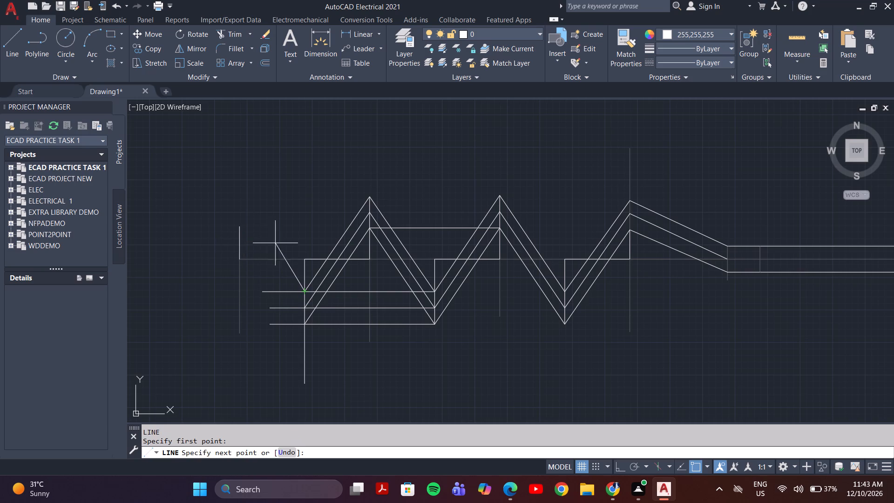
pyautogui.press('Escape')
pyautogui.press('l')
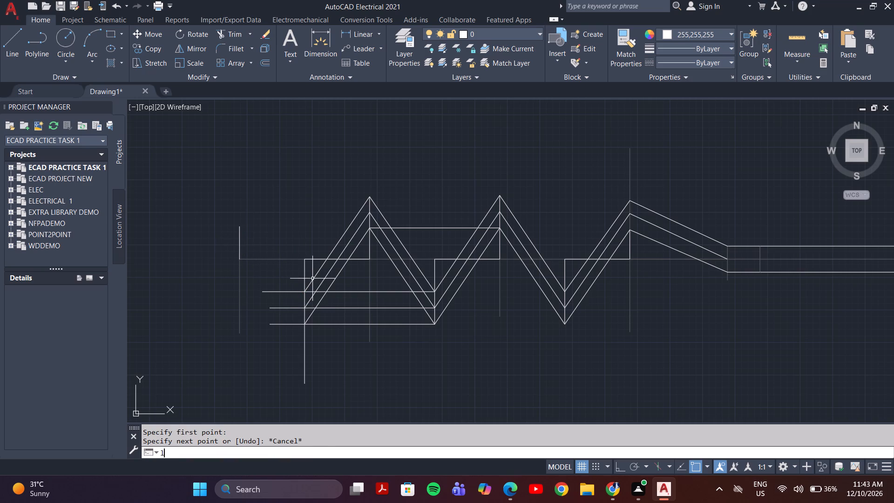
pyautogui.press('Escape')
# Draw three diagonals from the leftmost valley's bottom, middle and top vertices to the lower end, midpoint and upper end of the 2.5-unit vertical.
pyautogui.press('l')
pyautogui.press('Return')
pyautogui.click(305, 325)
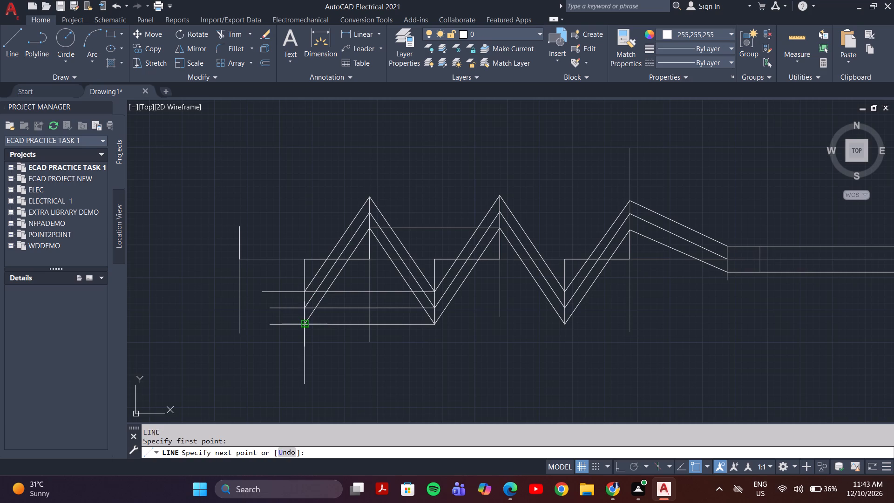
pyautogui.click(239, 259)
pyautogui.press('Escape')
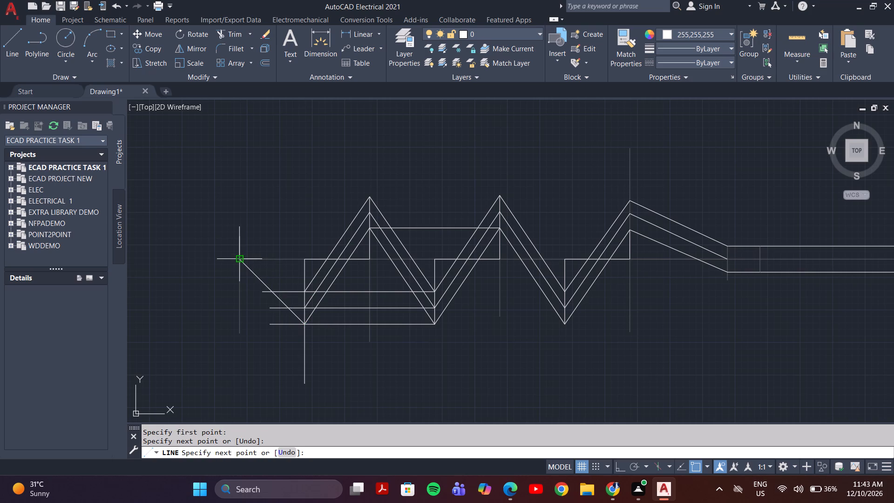
pyautogui.press('space')
pyautogui.click(306, 308)
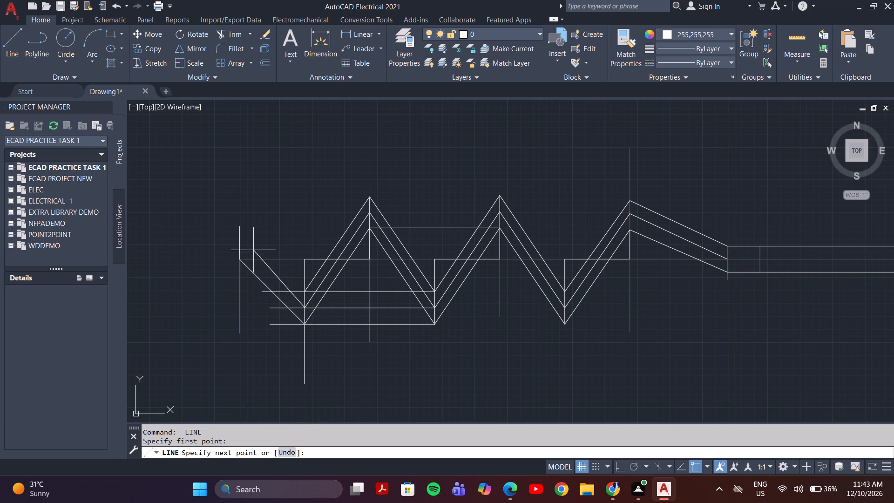
pyautogui.click(239, 244)
pyautogui.press('space')
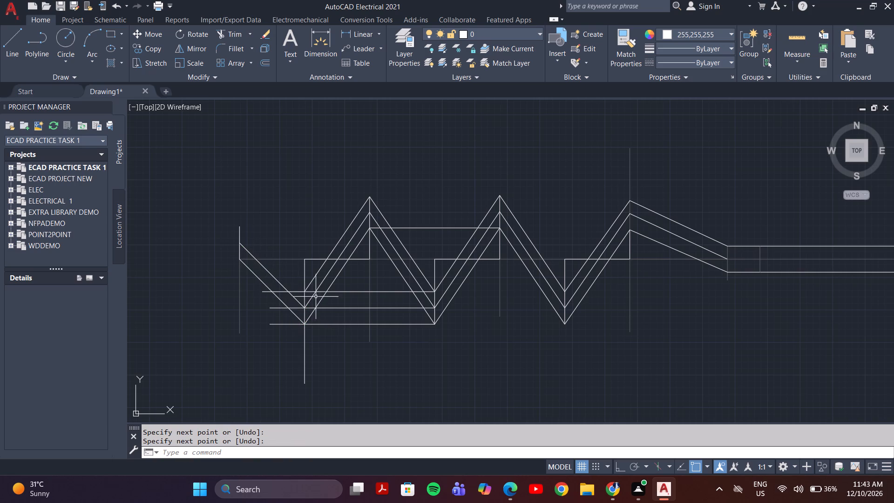
pyautogui.press('space')
pyautogui.click(303, 292)
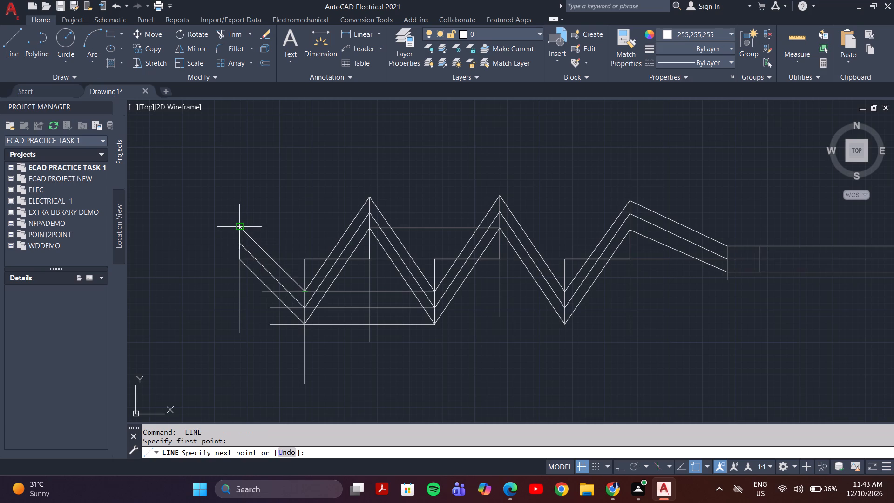
pyautogui.click(237, 228)
pyautogui.press('Escape')
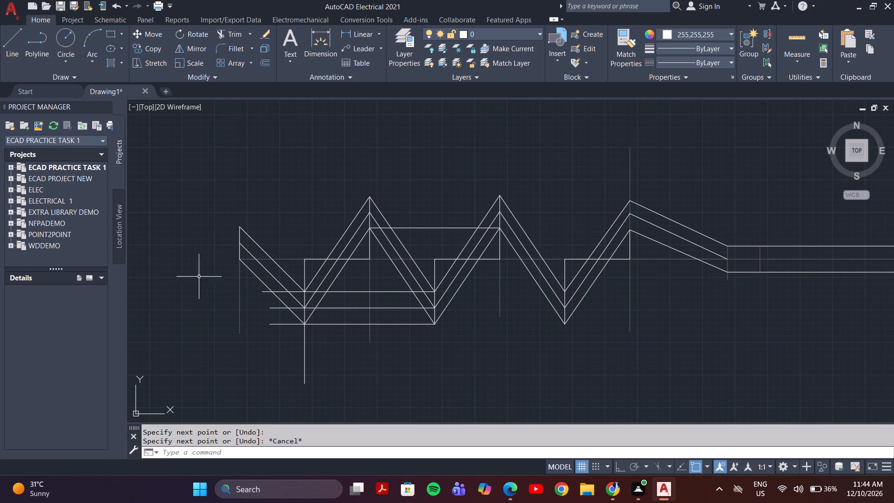
# Delete the three horizontal guide lines running through the vertices of the two leftmost valleys.
pyautogui.click(355, 285)
pyautogui.click(344, 333)
pyautogui.press('Delete')
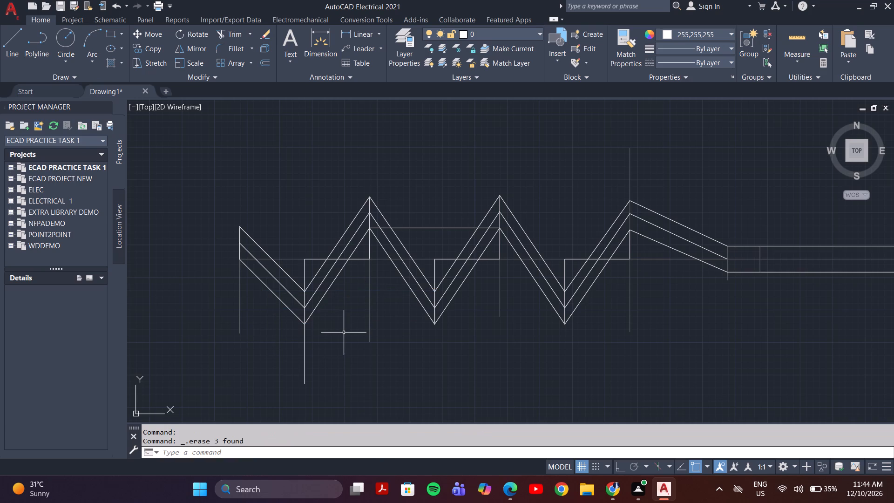
# Set the current object colour to dark grey 99,100,102 for guide lines.
pyautogui.moveTo(239, 289); pyautogui.dragTo(268, 333, button='middle')
pyautogui.moveTo(268, 333); pyautogui.dragTo(299, 381, button='middle')
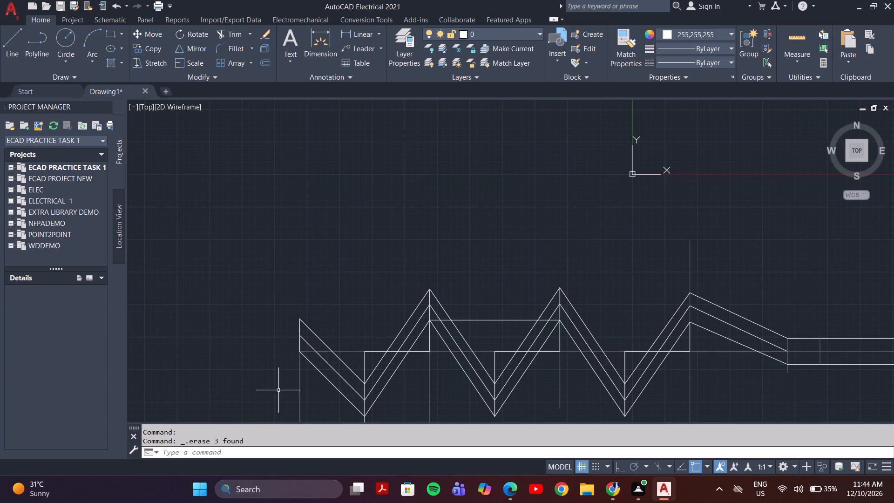
pyautogui.click(731, 34)
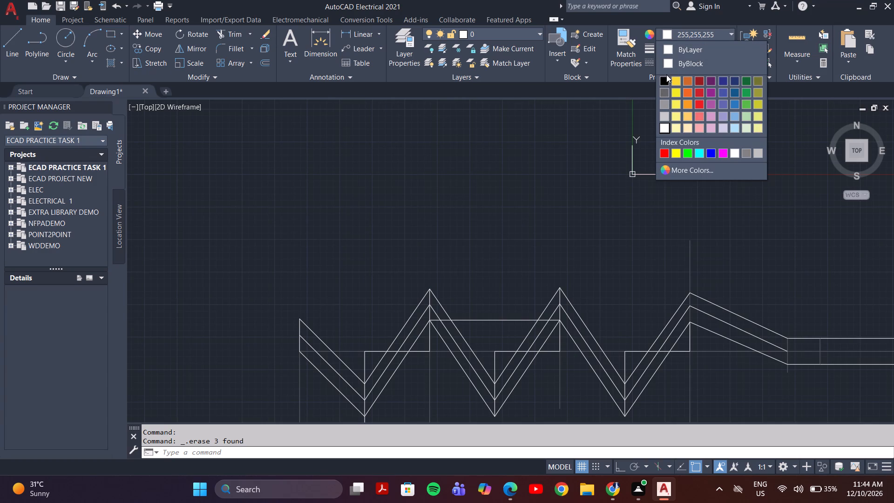
pyautogui.click(660, 90)
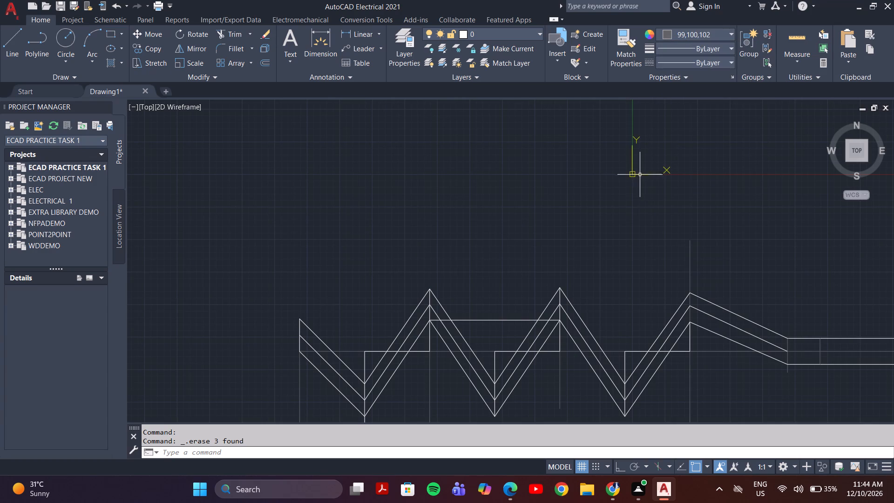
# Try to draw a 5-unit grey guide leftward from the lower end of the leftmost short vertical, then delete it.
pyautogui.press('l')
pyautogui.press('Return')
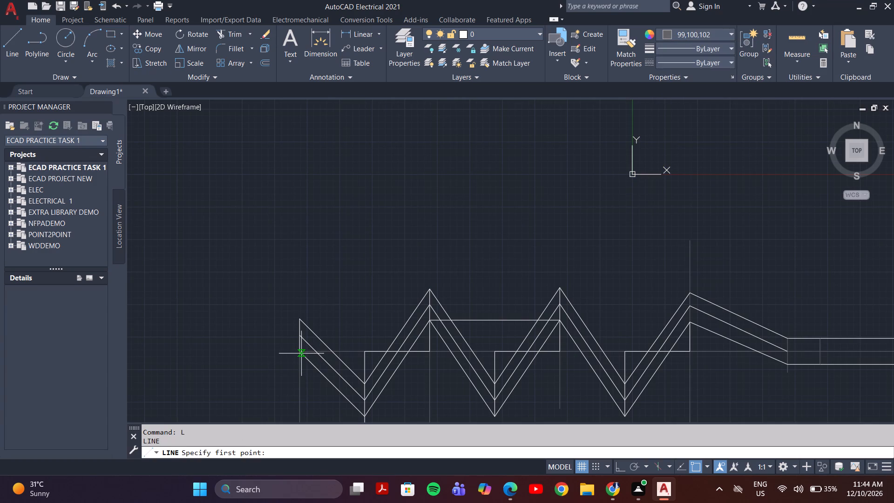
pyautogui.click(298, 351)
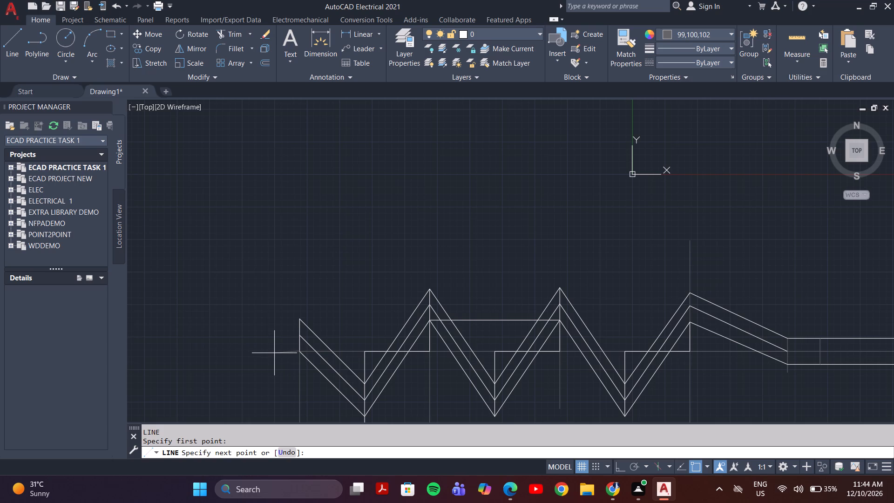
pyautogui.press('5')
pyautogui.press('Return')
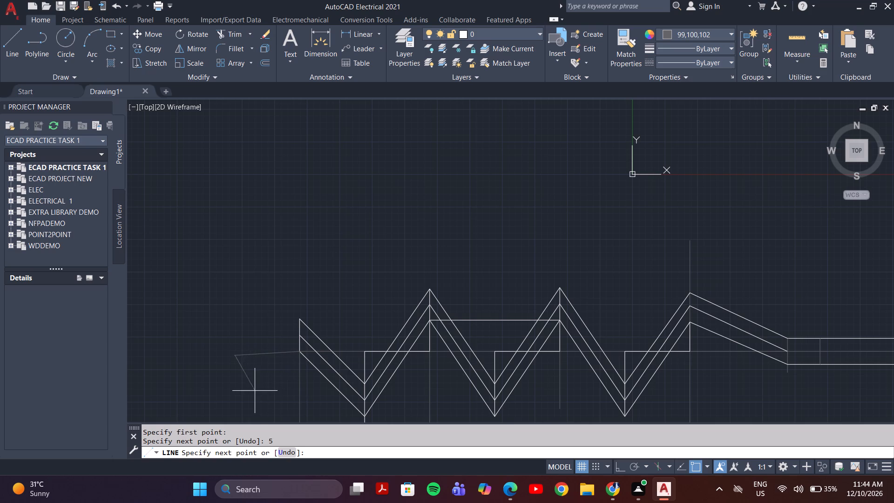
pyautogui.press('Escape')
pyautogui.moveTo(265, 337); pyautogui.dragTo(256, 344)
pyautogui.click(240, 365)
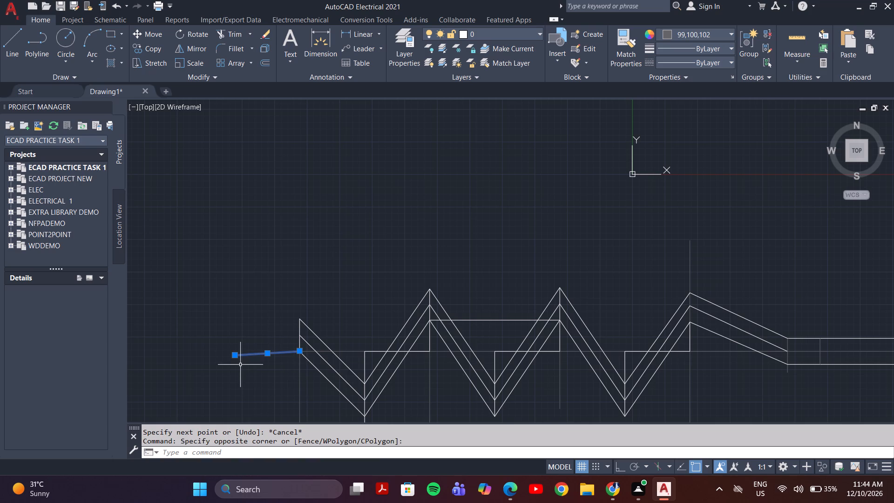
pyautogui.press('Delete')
# With Ortho on, draw a 5-unit horizontal grey guide leftward from the lower end of the leftmost short vertical.
pyautogui.press('l')
pyautogui.press('Return')
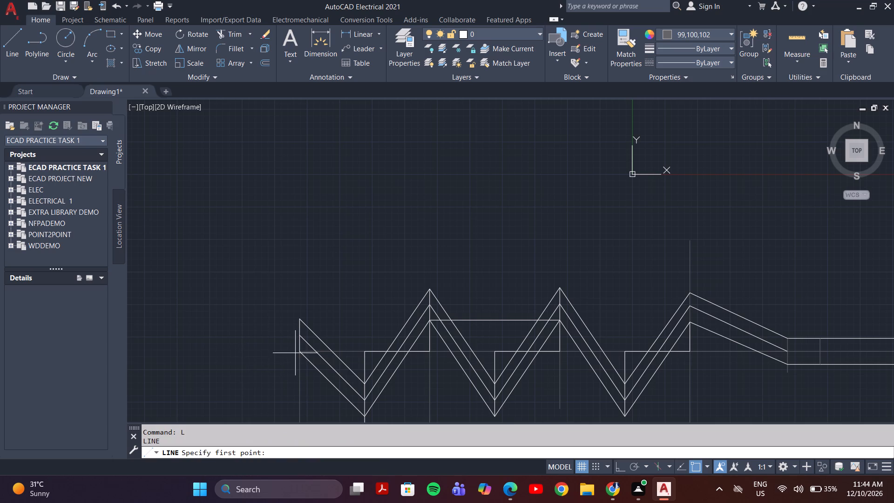
pyautogui.click(299, 353)
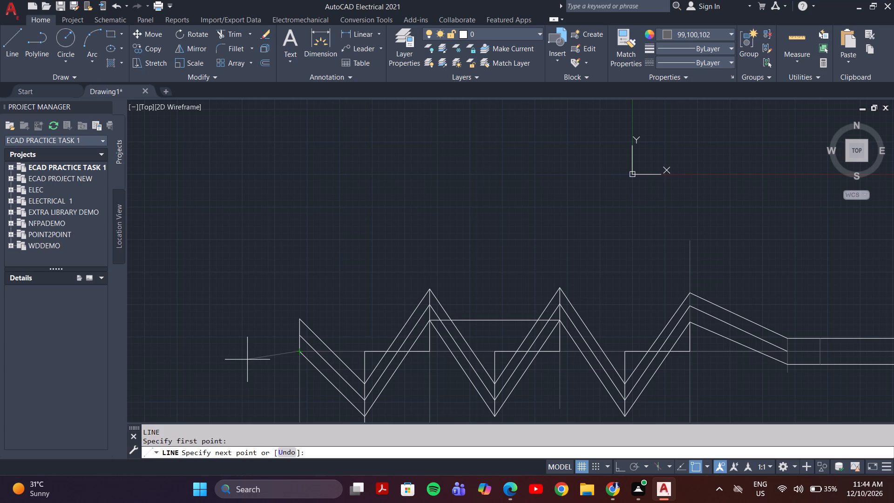
pyautogui.press('F5')
pyautogui.press('F8')
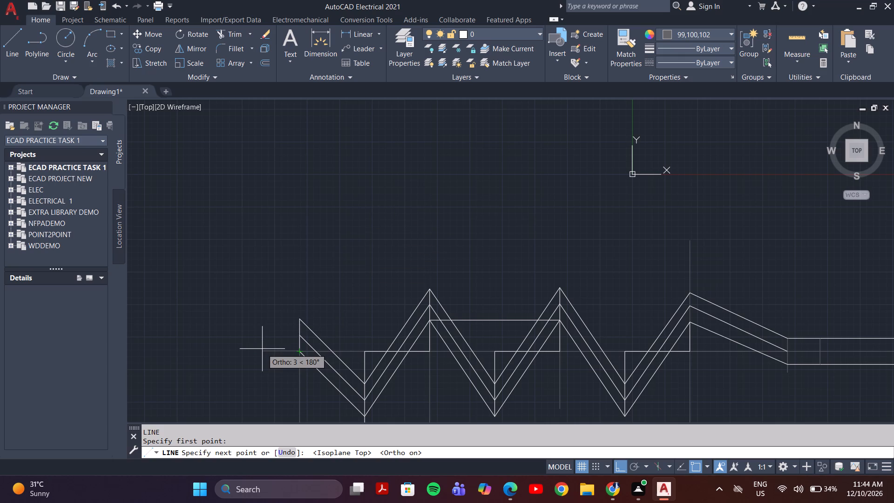
pyautogui.press('5')
pyautogui.press('Return')
pyautogui.press('Escape')
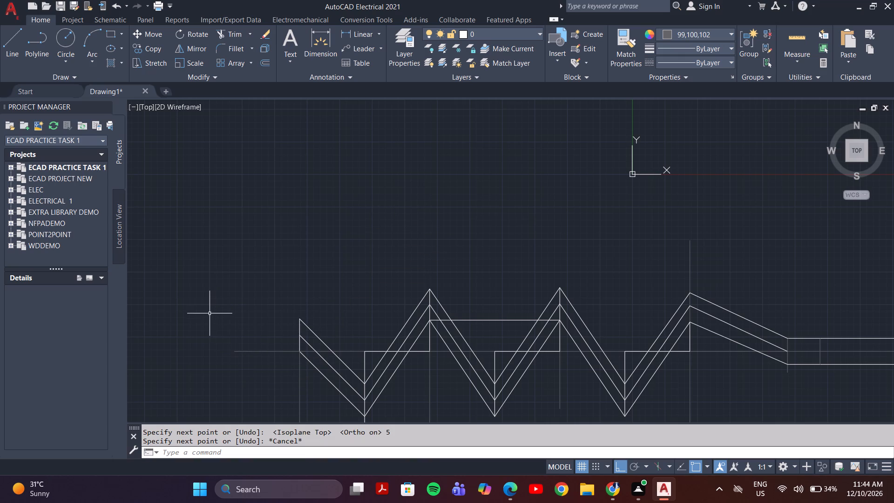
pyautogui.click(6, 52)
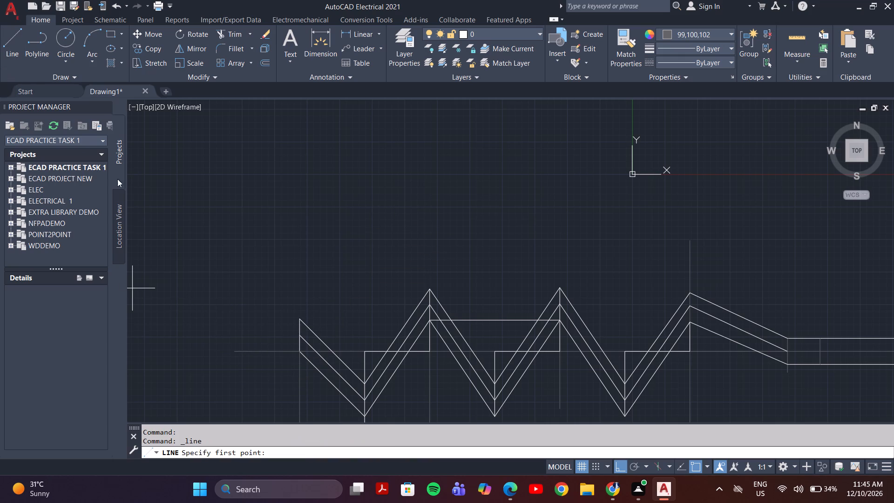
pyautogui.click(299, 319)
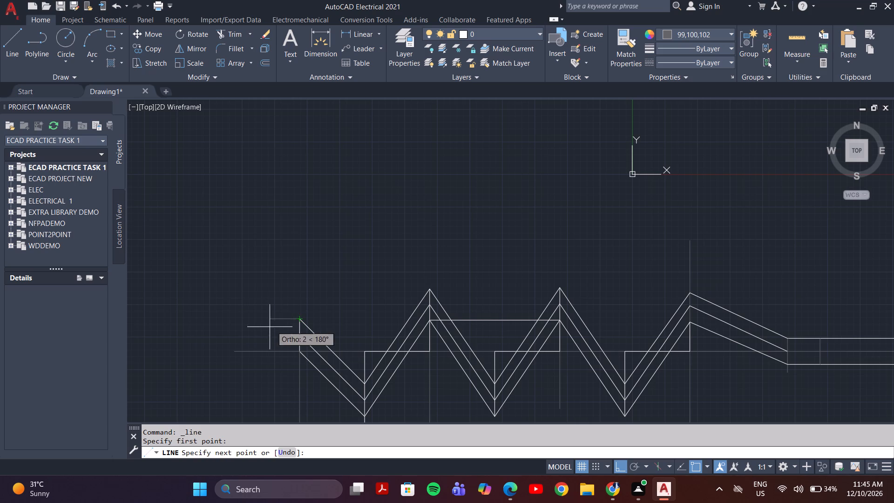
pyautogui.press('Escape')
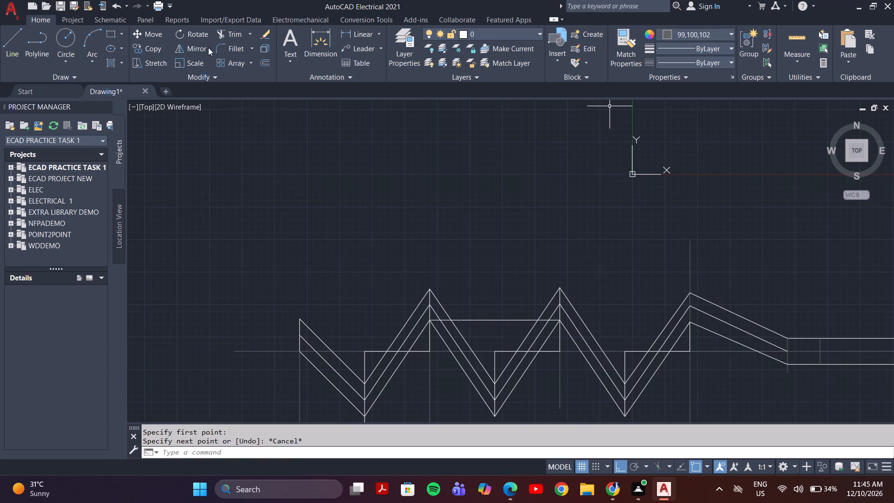
# With colour ByLayer and Ortho off, draw a line from the leftmost short vertical's upper end to the grey guide's left end.
pyautogui.click(681, 32)
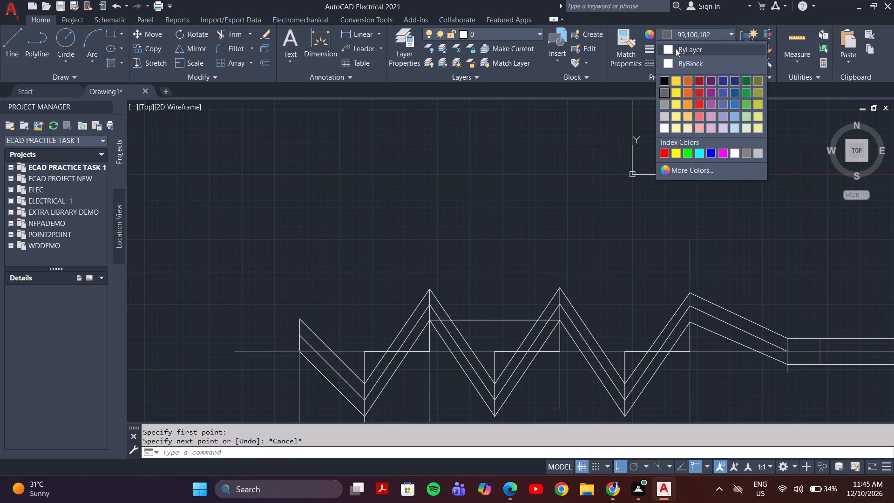
pyautogui.click(665, 45)
pyautogui.press('l')
pyautogui.press('Return')
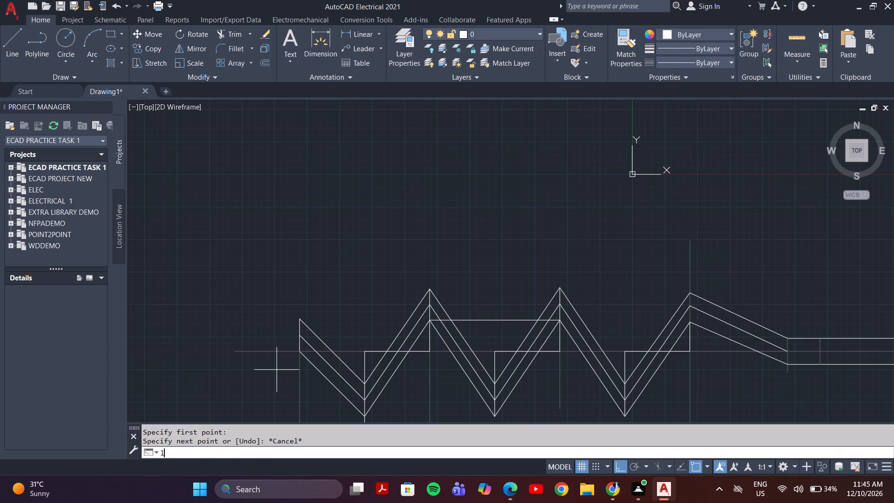
pyautogui.click(301, 318)
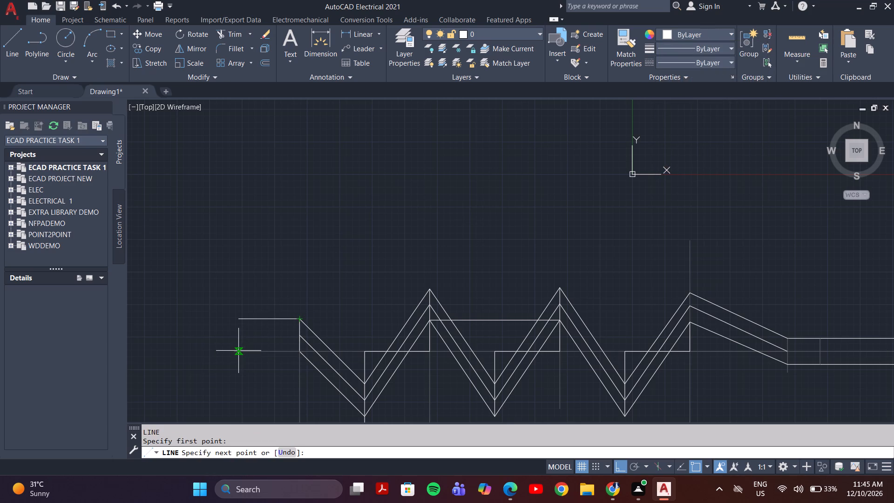
pyautogui.press('F8')
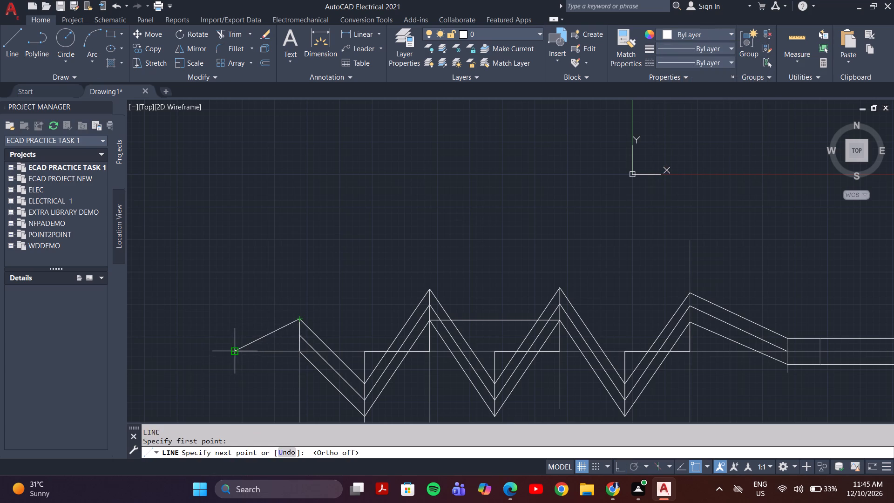
pyautogui.click(233, 351)
pyautogui.press('space')
# Draw lines from the midpoint and lower end of the leftmost short vertical to the same tip at the guide's left end.
pyautogui.press('space')
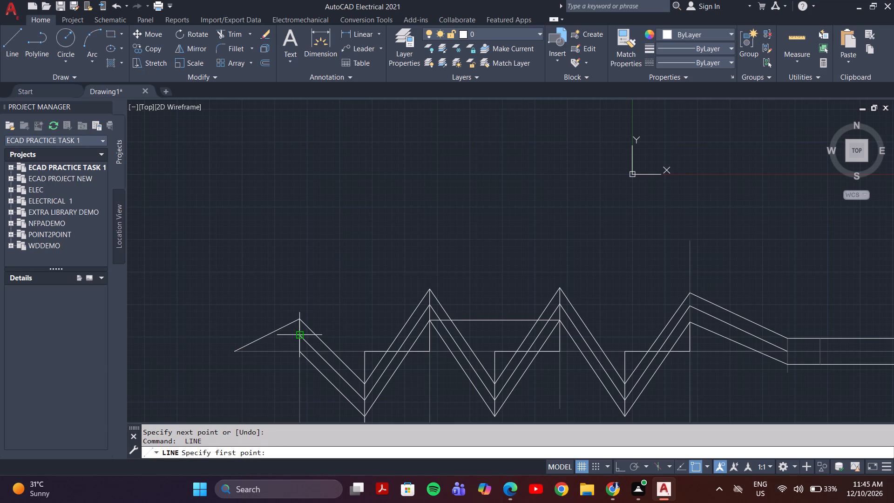
pyautogui.click(299, 335)
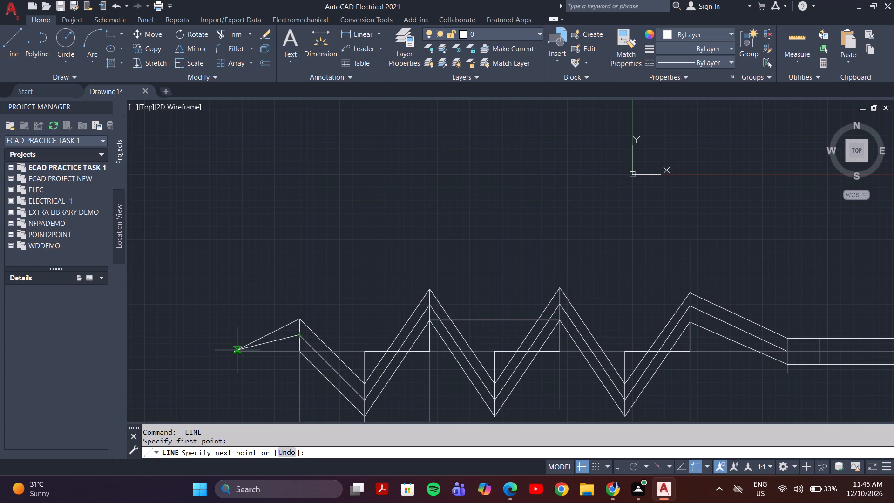
pyautogui.scroll(2, 237, 350)
pyautogui.click(230, 354)
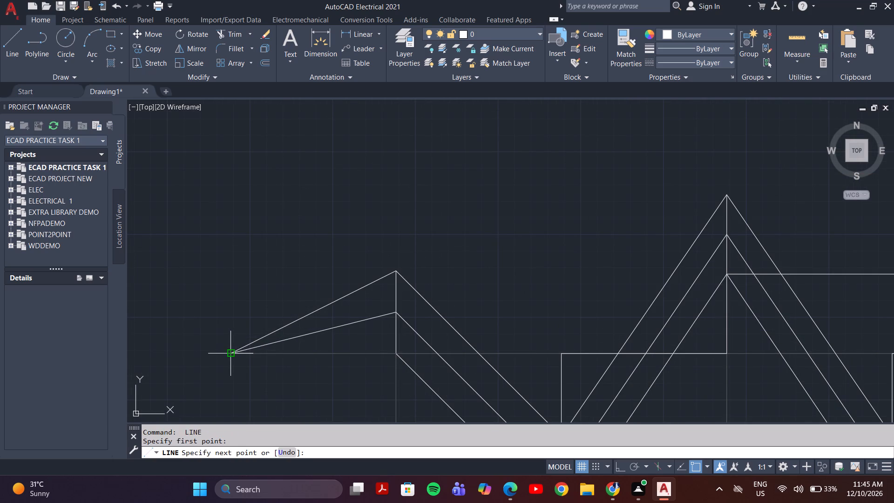
pyautogui.press('space')
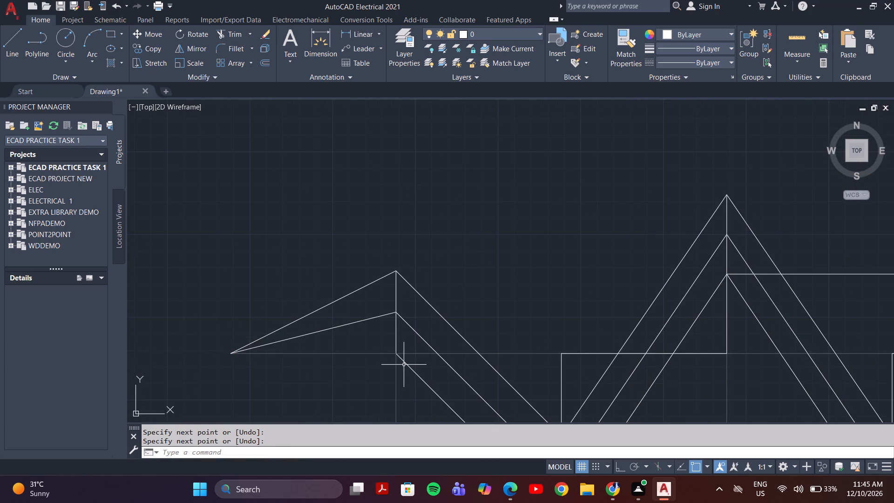
pyautogui.press('`')
pyautogui.press('Escape')
pyautogui.press('l')
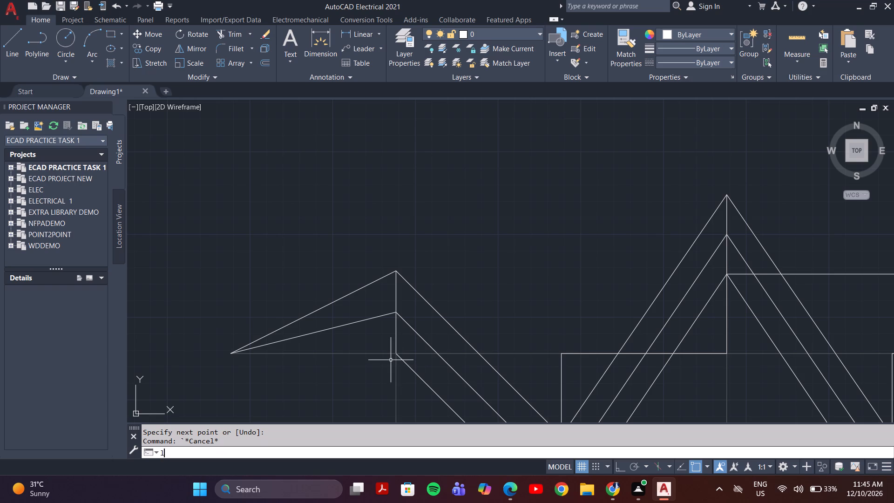
pyautogui.press('Return')
pyautogui.click(397, 355)
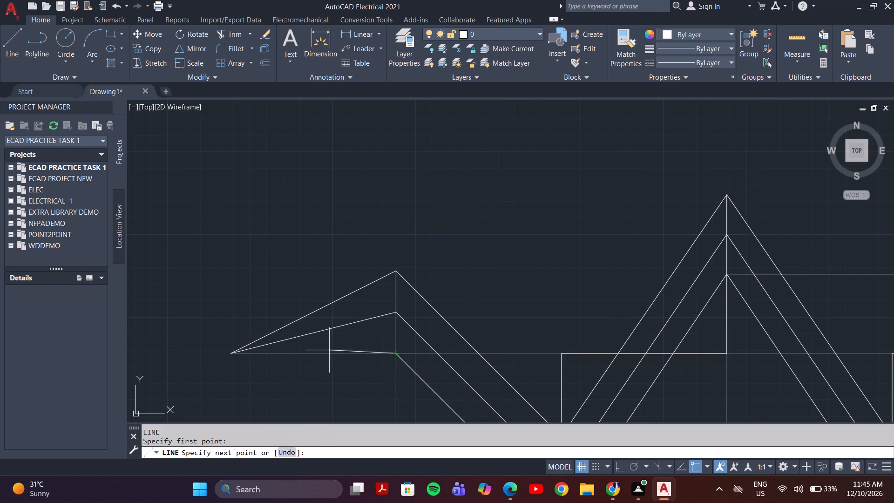
pyautogui.click(230, 354)
pyautogui.press('Escape')
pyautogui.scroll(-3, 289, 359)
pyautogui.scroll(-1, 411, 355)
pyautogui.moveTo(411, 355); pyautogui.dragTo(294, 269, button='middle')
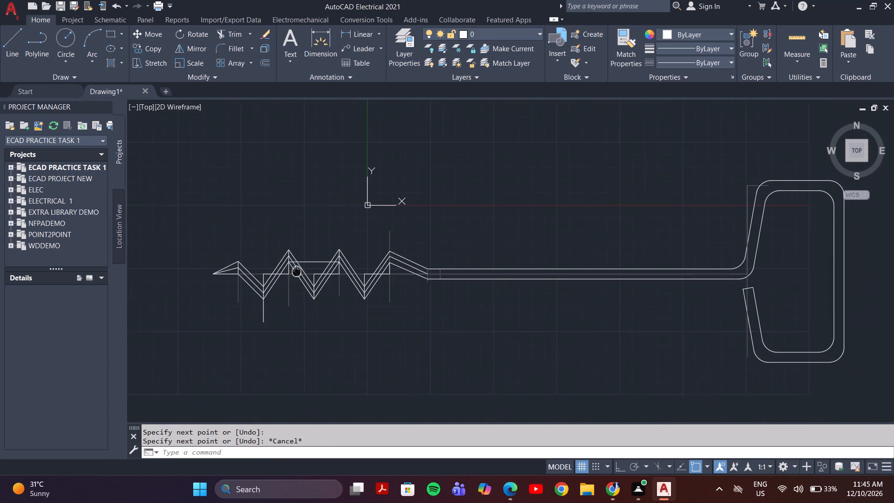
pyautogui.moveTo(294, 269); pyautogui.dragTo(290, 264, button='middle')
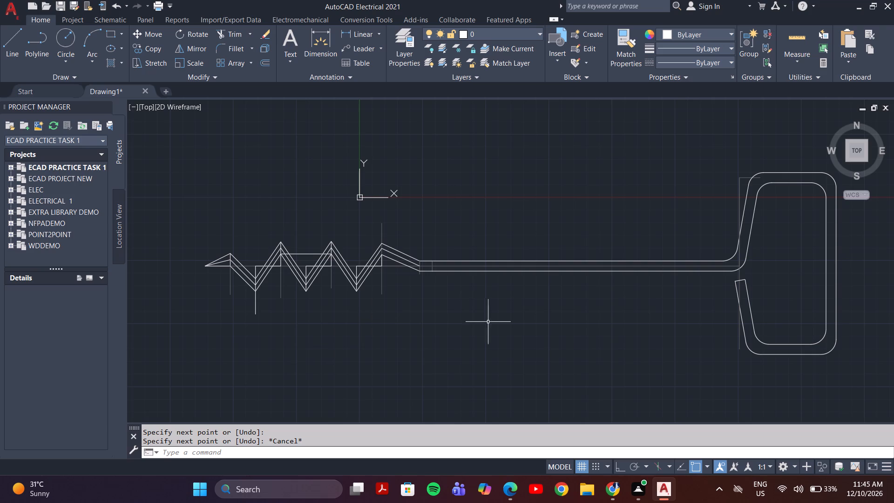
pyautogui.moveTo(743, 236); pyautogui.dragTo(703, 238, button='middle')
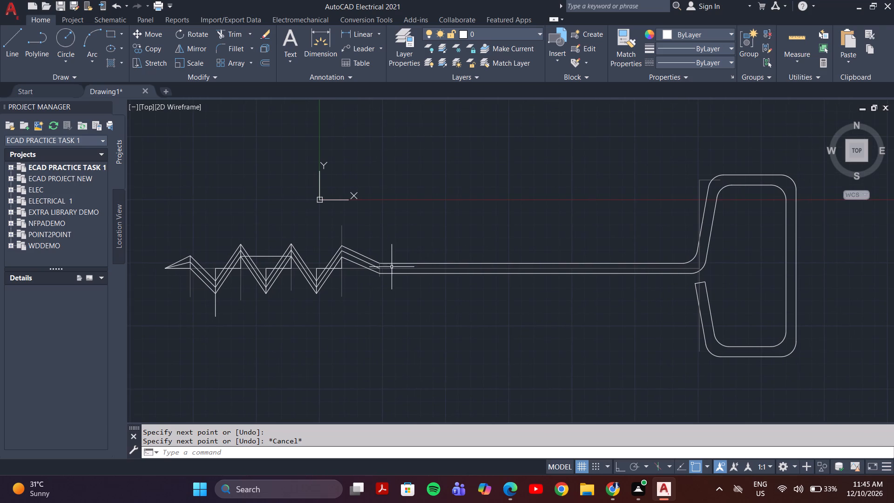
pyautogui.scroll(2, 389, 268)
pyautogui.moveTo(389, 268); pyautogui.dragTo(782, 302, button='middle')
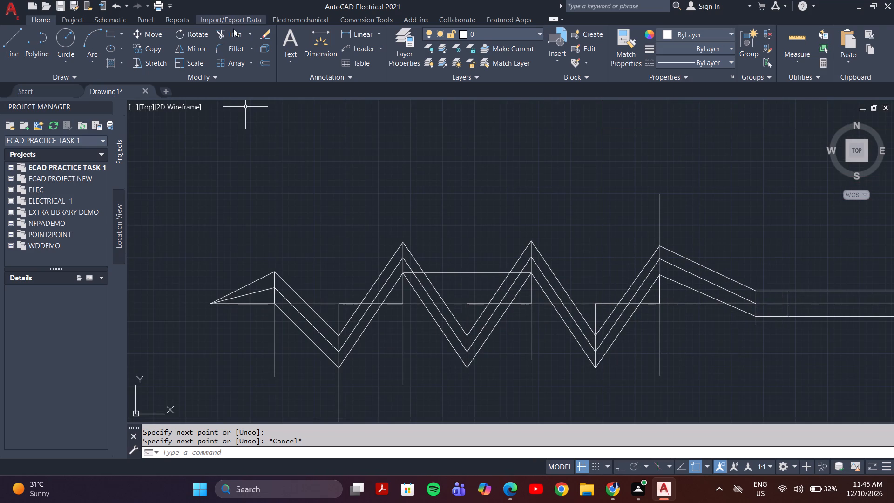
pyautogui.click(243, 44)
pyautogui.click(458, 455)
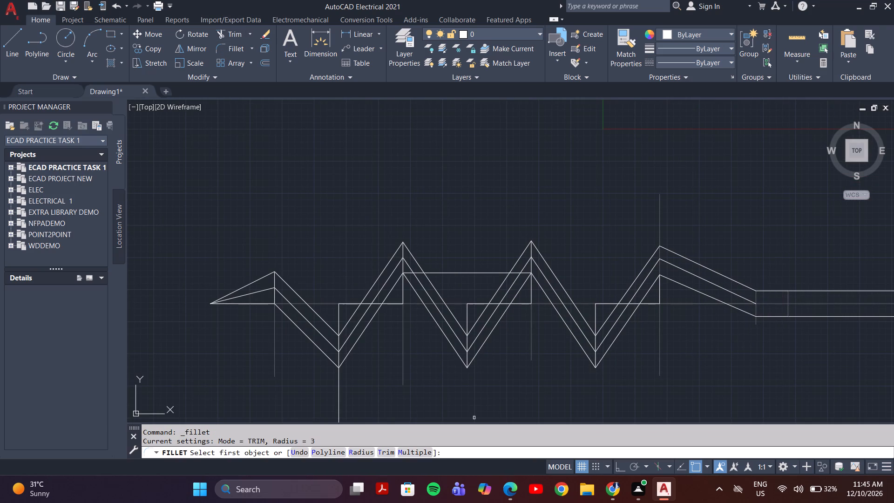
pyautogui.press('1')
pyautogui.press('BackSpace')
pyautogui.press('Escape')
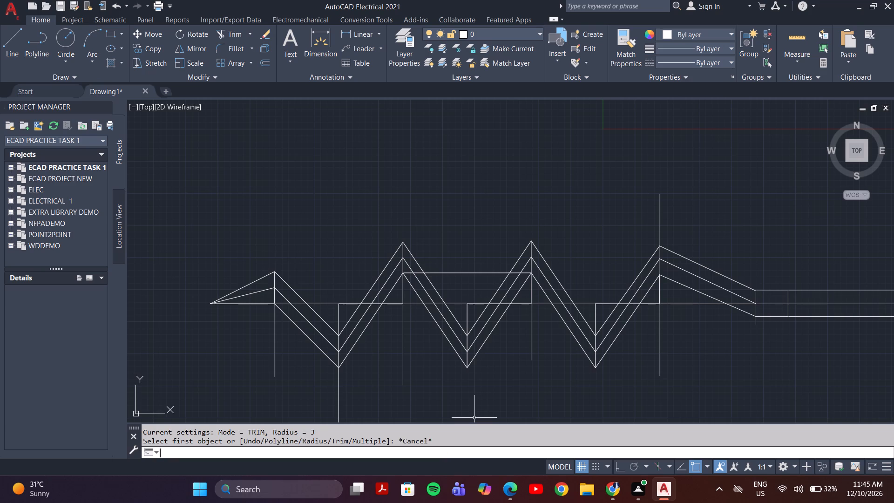
# Draw a circle of diameter 3 centred on the middle line's vertex in the leftmost valley.
pyautogui.click(59, 36)
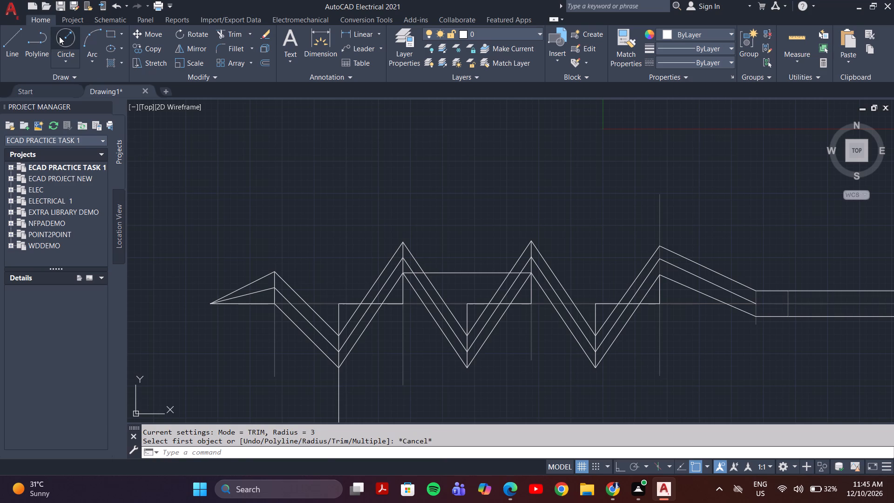
pyautogui.click(338, 351)
pyautogui.press('d')
pyautogui.press('Return')
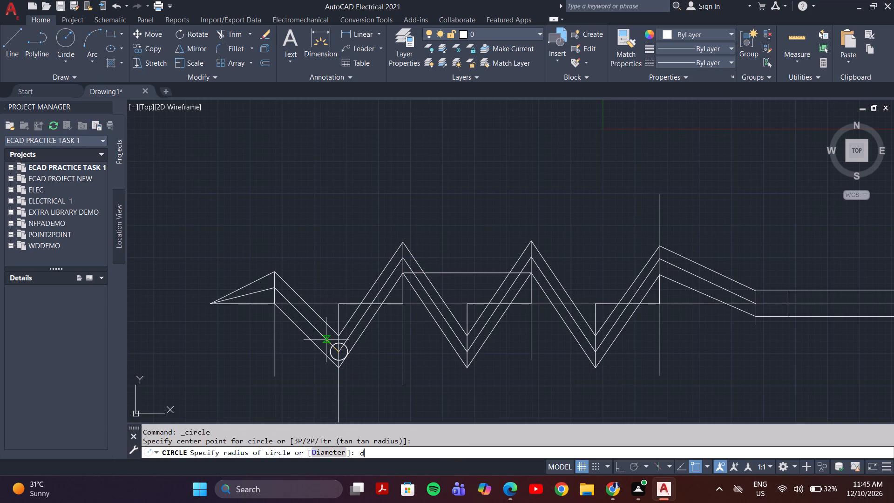
pyautogui.press('3')
pyautogui.press('Return')
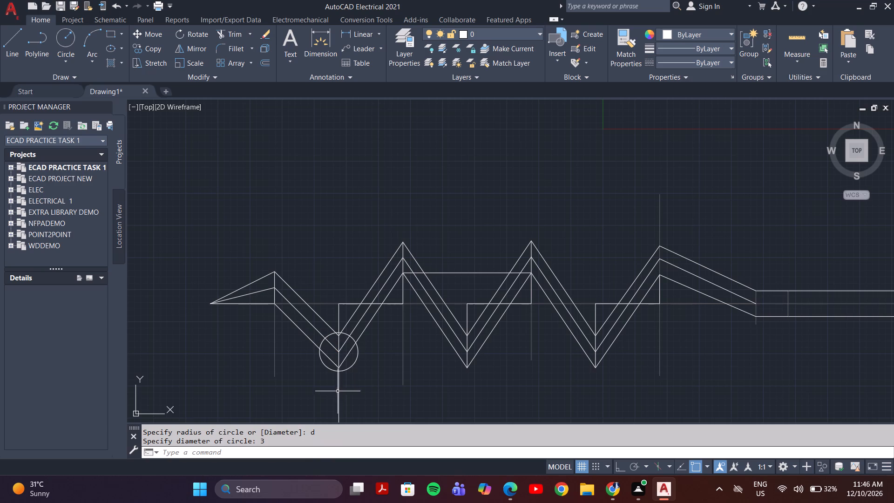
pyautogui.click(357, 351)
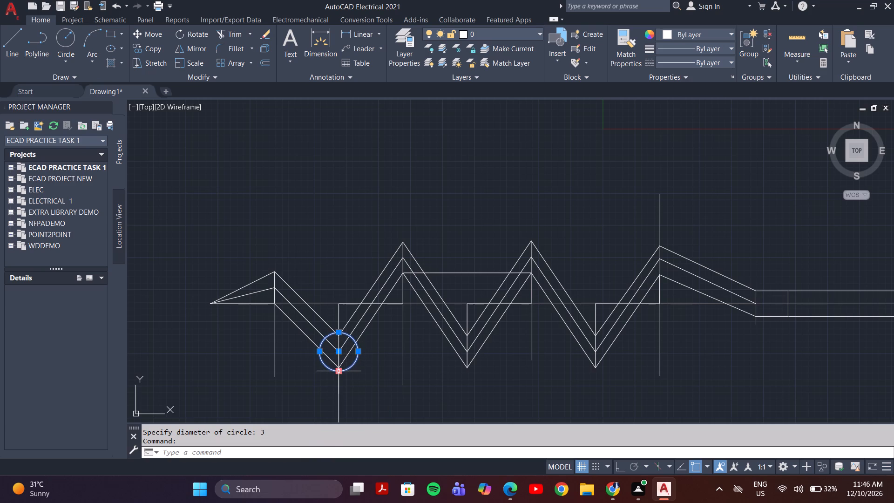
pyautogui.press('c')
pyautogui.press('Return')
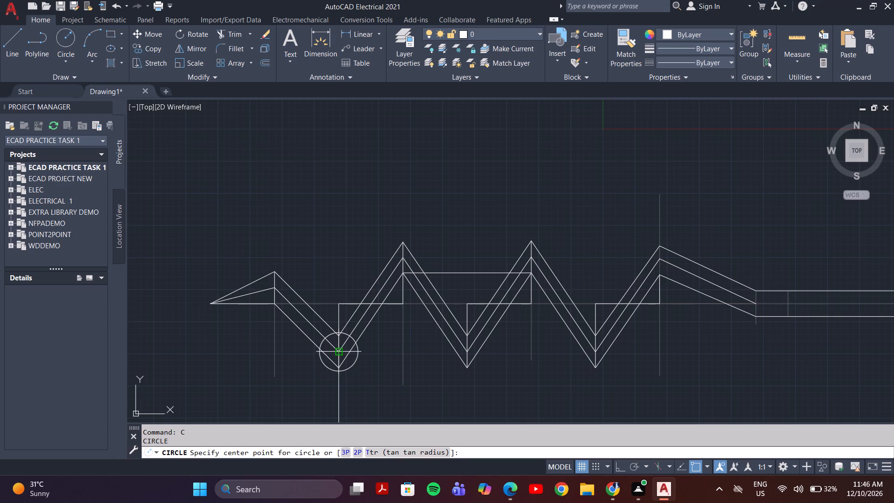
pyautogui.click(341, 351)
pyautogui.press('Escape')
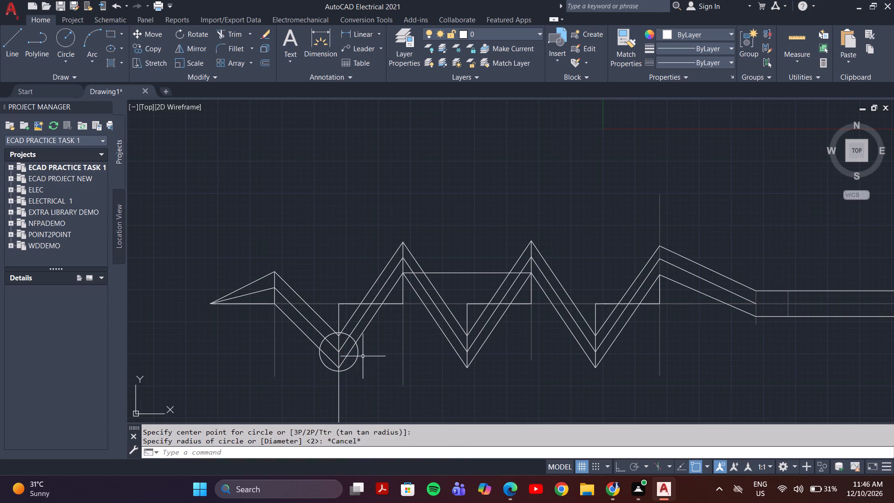
# Copy the circle from its centre to the middle-line vertices of the other two valleys.
pyautogui.click(357, 355)
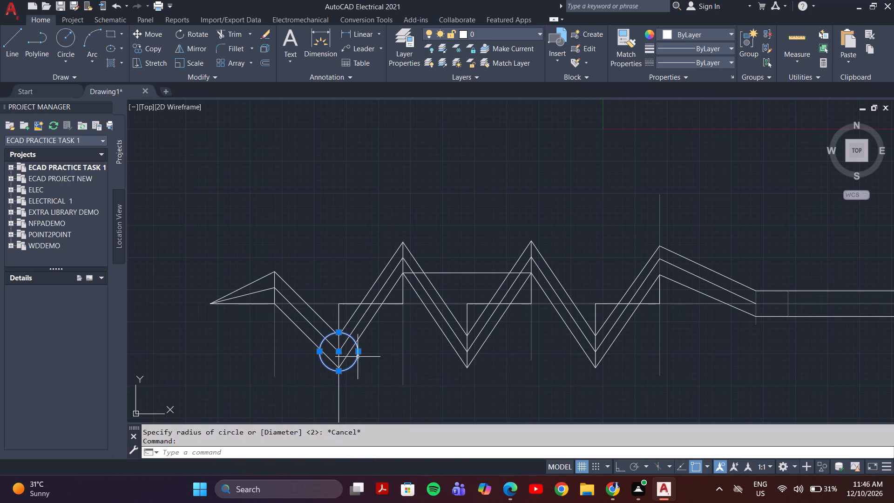
pyautogui.write('co')
pyautogui.press('Return')
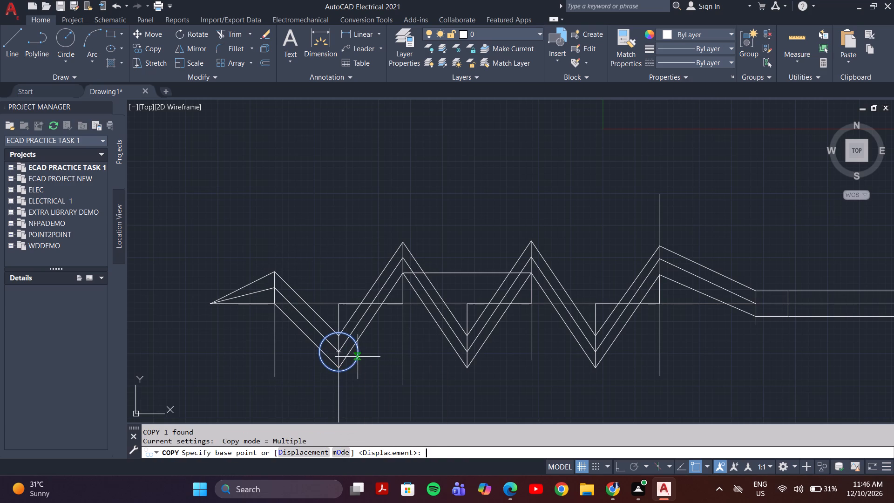
pyautogui.click(339, 349)
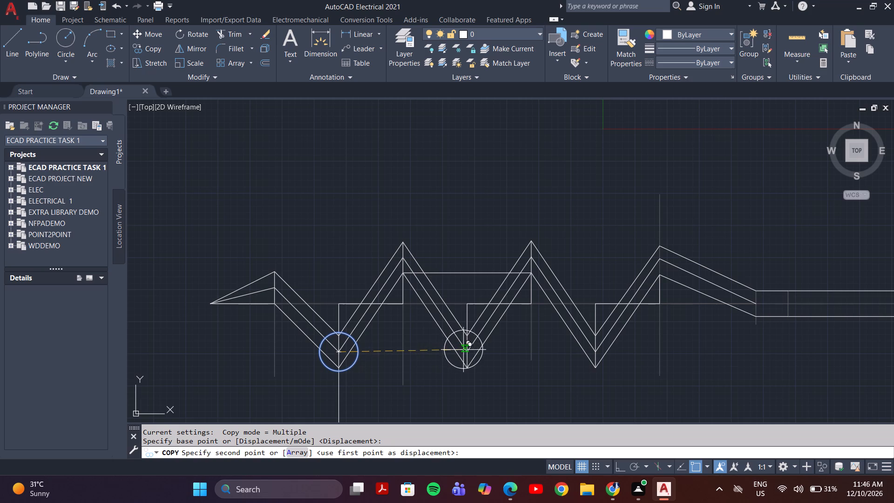
pyautogui.click(466, 351)
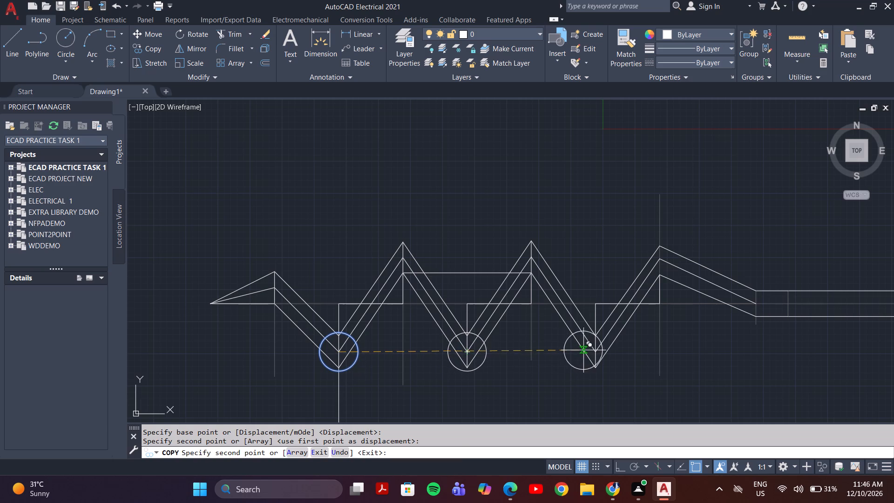
pyautogui.click(596, 351)
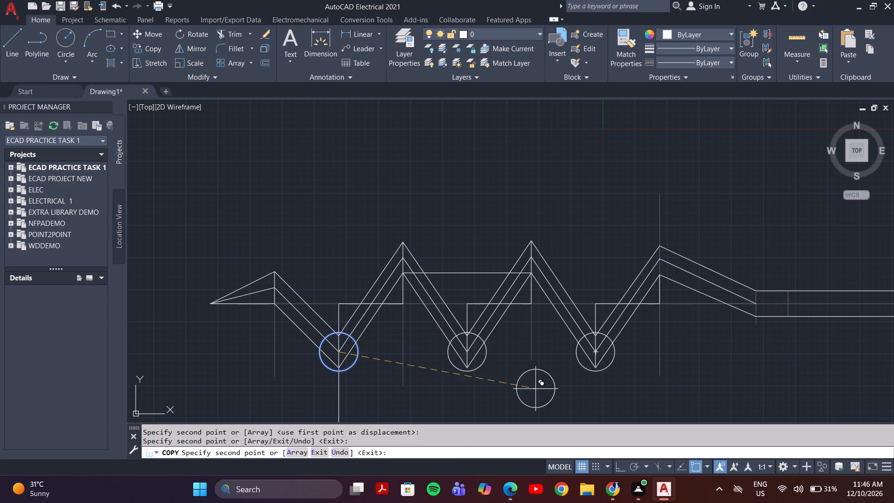
pyautogui.press('Escape')
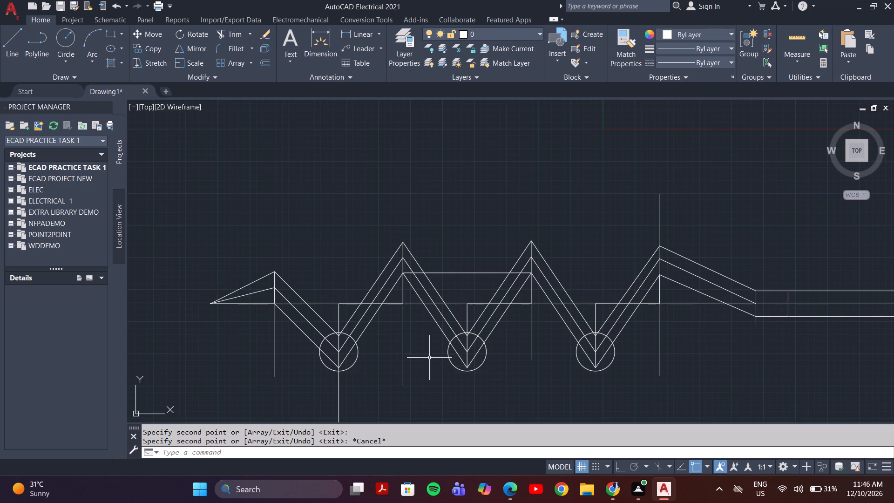
# Inspect the circles at the three valleys and the overall outline of the drawing.
pyautogui.scroll(2, 489, 341)
pyautogui.scroll(-2, 389, 328)
pyautogui.scroll(4, 400, 329)
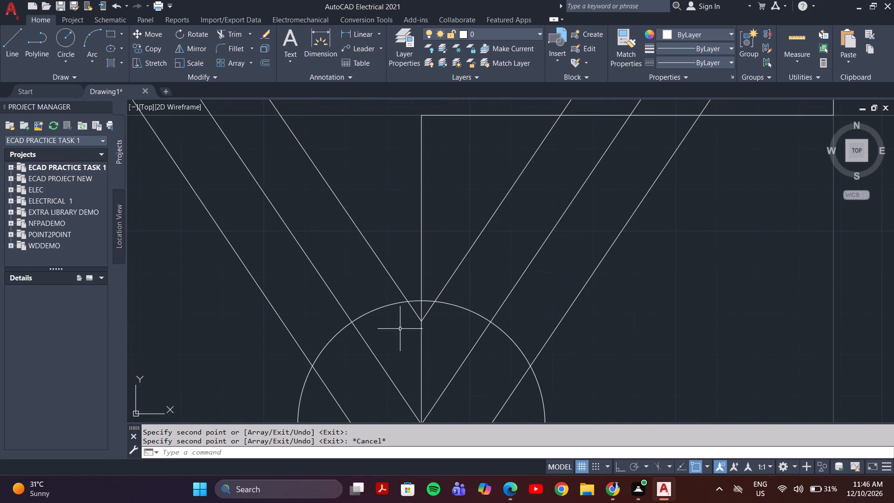
pyautogui.scroll(-2, 419, 324)
pyautogui.scroll(-1, 419, 364)
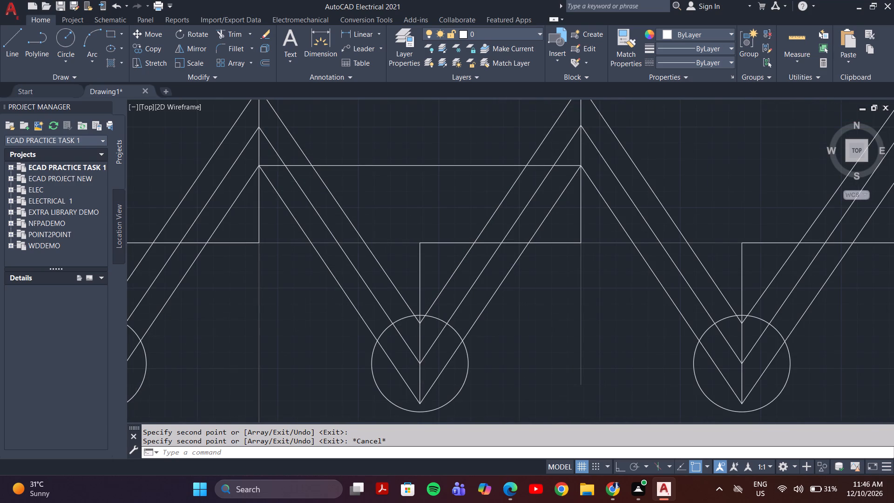
pyautogui.scroll(-2, 393, 396)
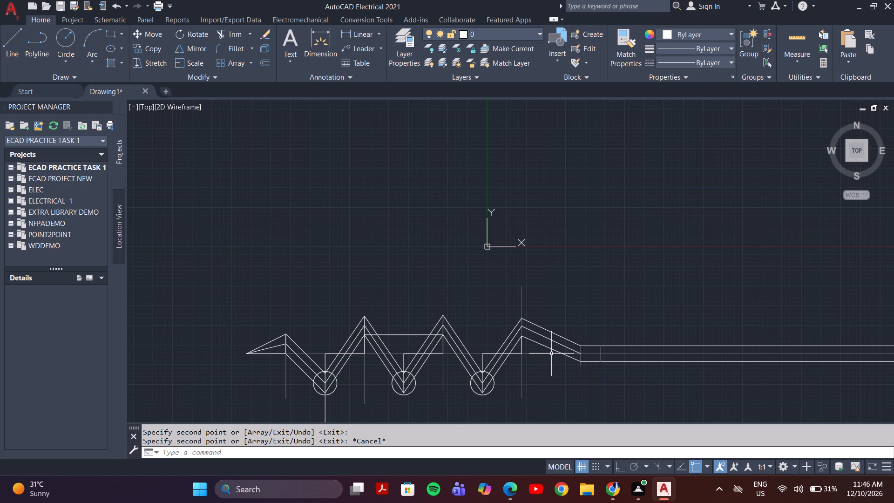
pyautogui.scroll(-2, 593, 384)
pyautogui.moveTo(593, 384); pyautogui.dragTo(506, 320, button='middle')
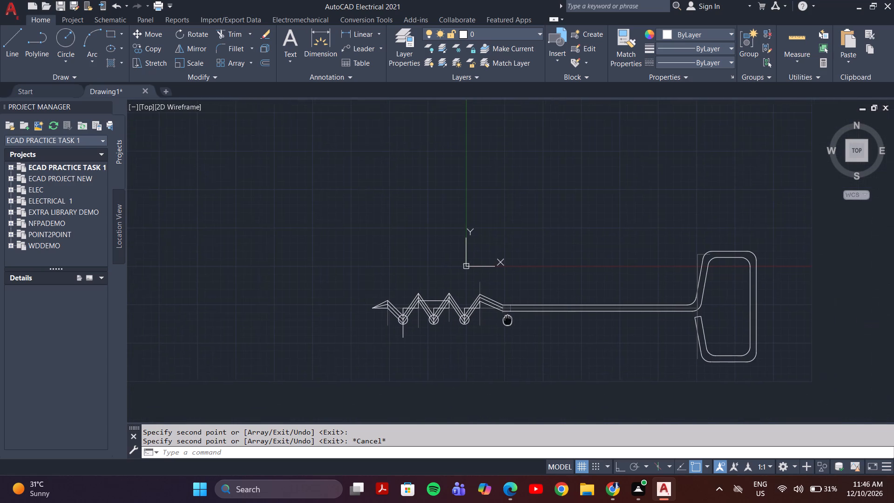
pyautogui.moveTo(506, 320); pyautogui.dragTo(505, 320, button='middle')
pyautogui.scroll(2, 429, 333)
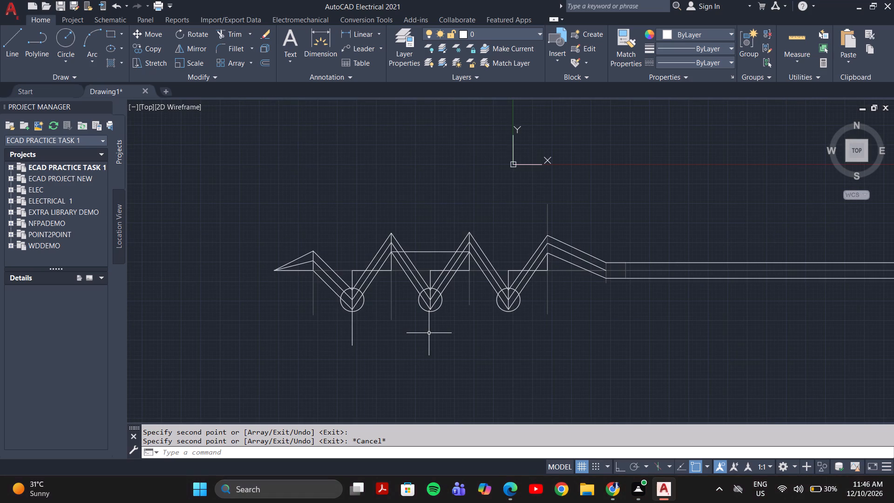
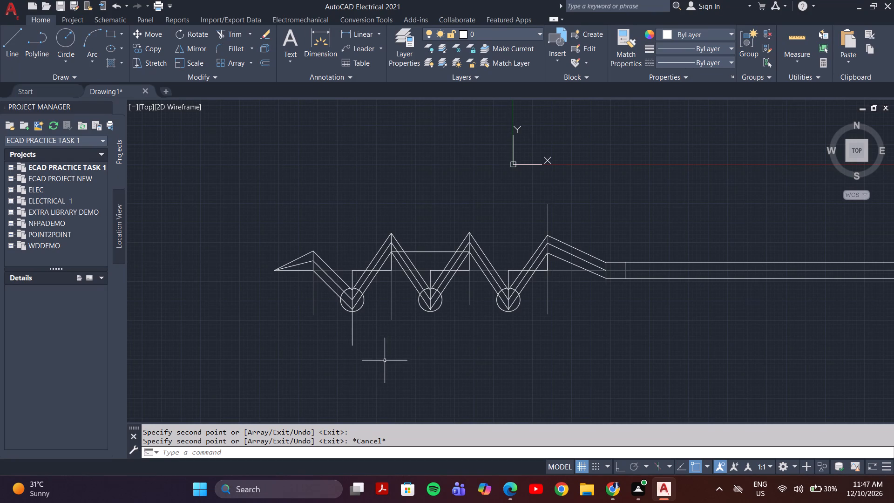
# Delete the circles at the three valleys of the zigzag.
pyautogui.click(360, 309)
pyautogui.press('Delete')
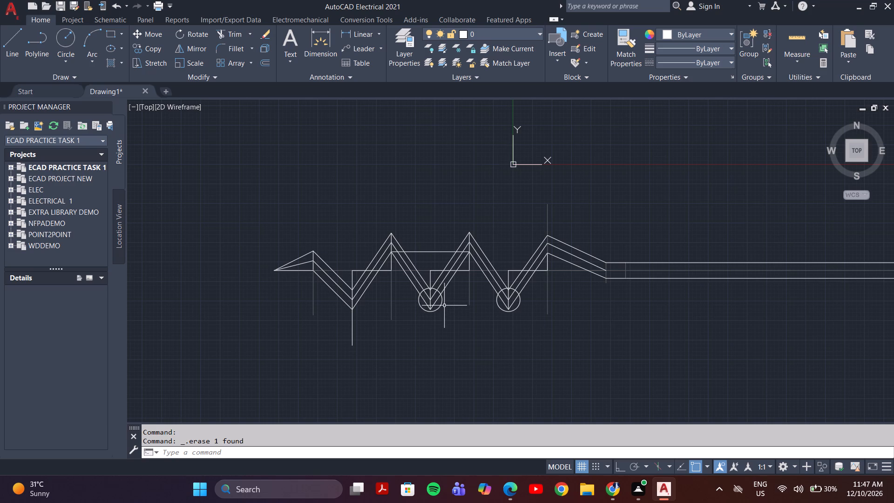
pyautogui.click(441, 306)
pyautogui.press('Delete')
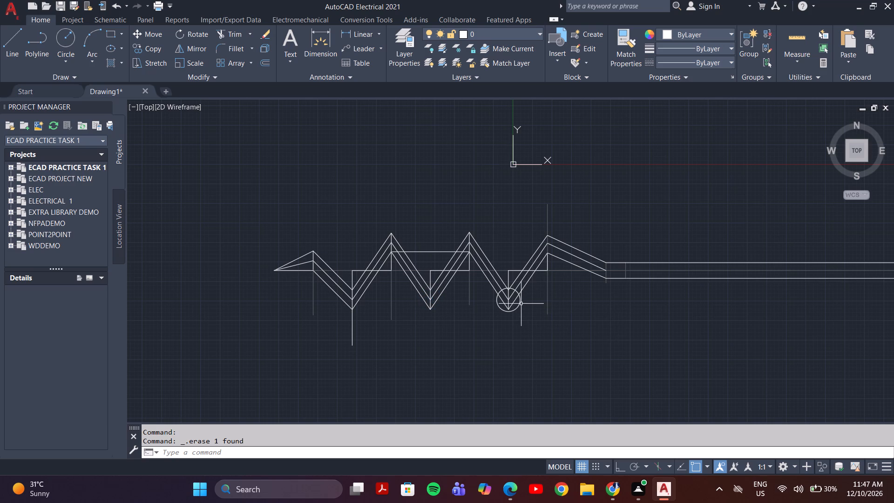
pyautogui.click(521, 303)
pyautogui.press('Delete')
# Set the Fillet command to a radius of 1.5 with the No trim option.
pyautogui.press('f')
pyautogui.press('Return')
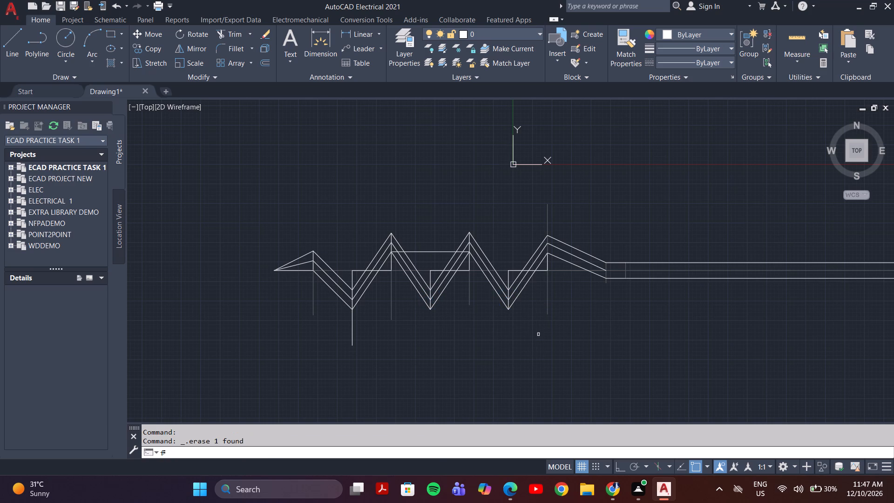
pyautogui.click(414, 451)
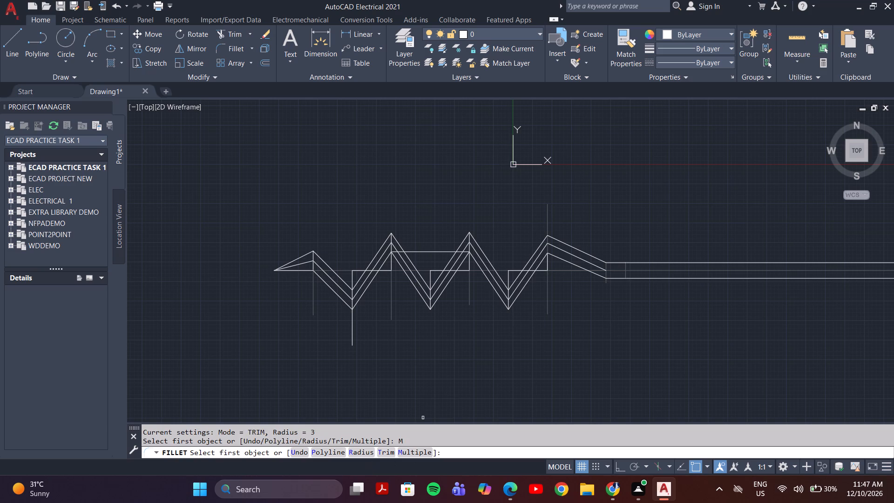
pyautogui.click(367, 455)
pyautogui.press('1')
pyautogui.press('.')
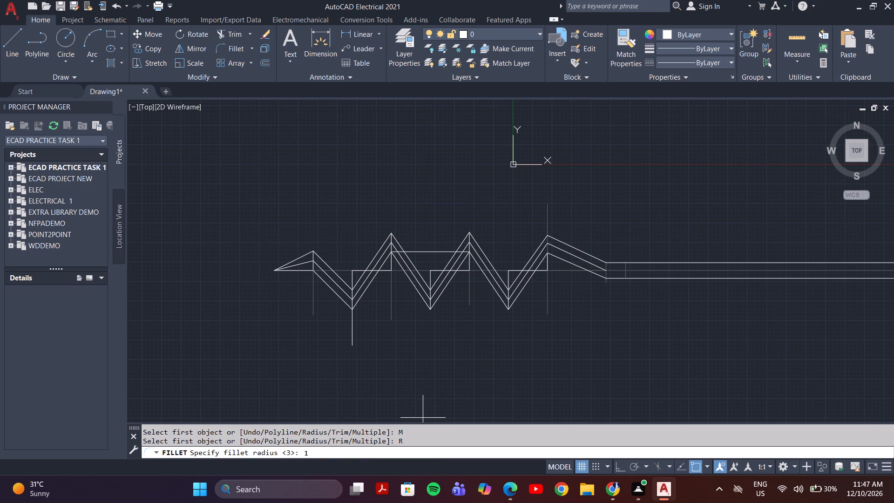
pyautogui.press('5')
pyautogui.press('Return')
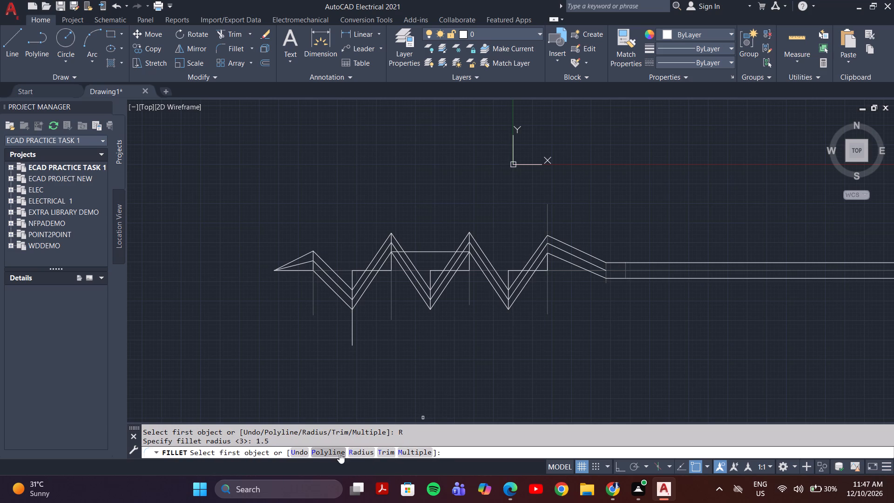
pyautogui.click(379, 449)
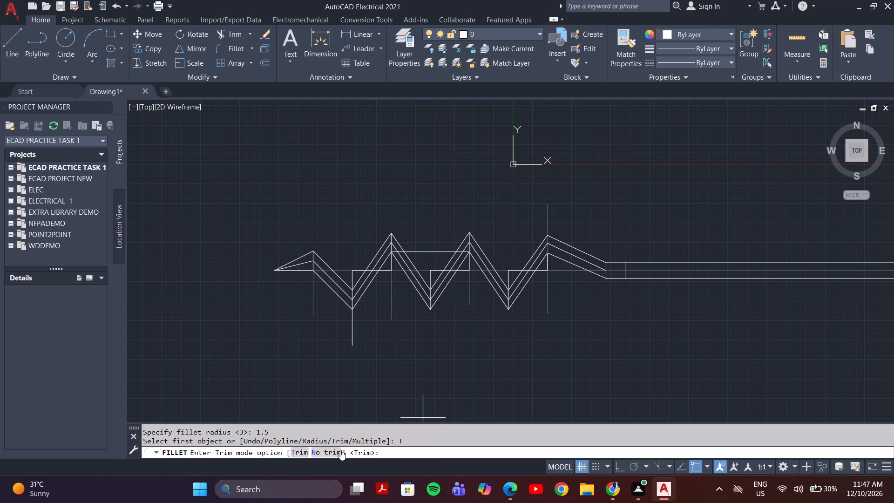
pyautogui.click(338, 450)
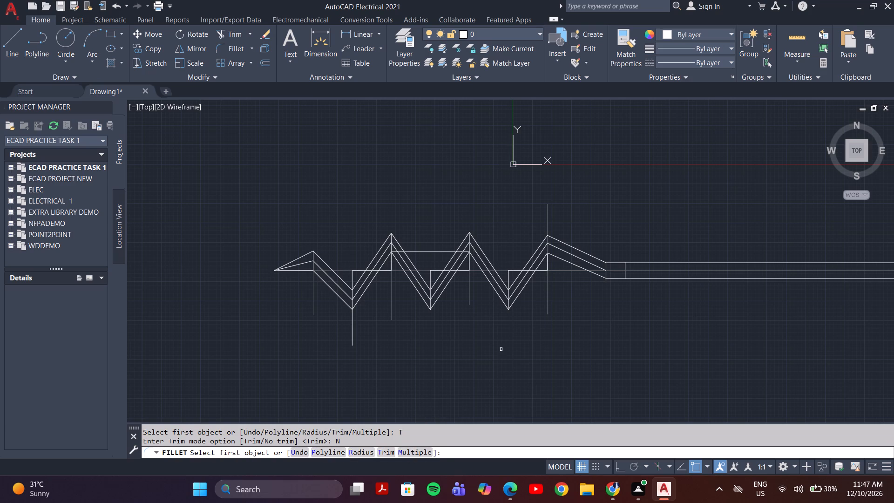
pyautogui.write('1.')
pyautogui.press('Escape')
# Fillet the lowest line's corner in the rightmost valley with radius 1.5, keeping the No trim mode.
pyautogui.press('space')
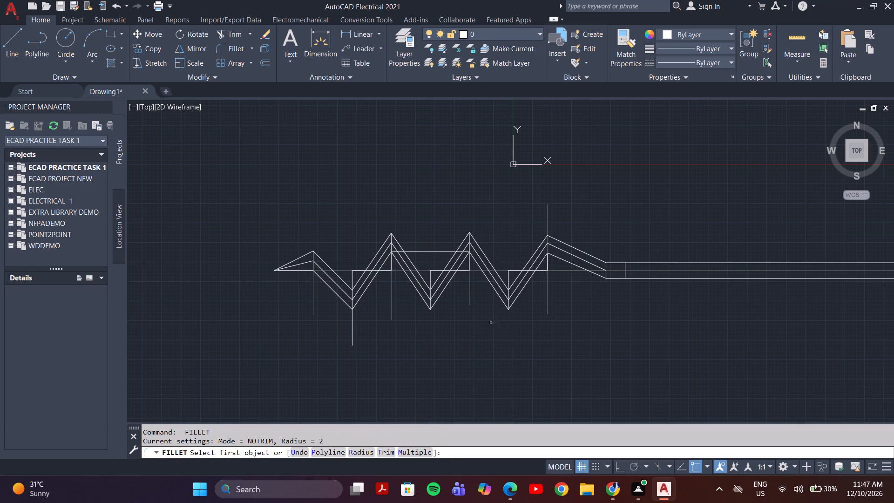
pyautogui.click(391, 455)
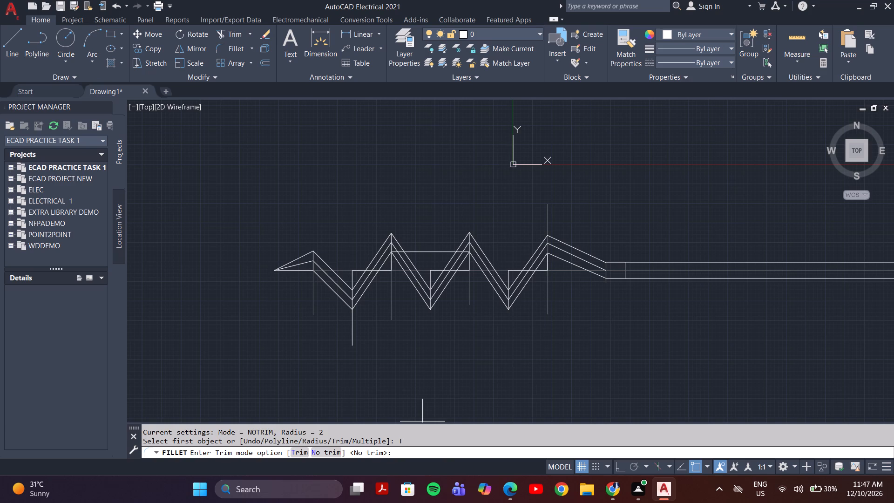
pyautogui.click(408, 454)
pyautogui.write('1.5')
pyautogui.press('Return')
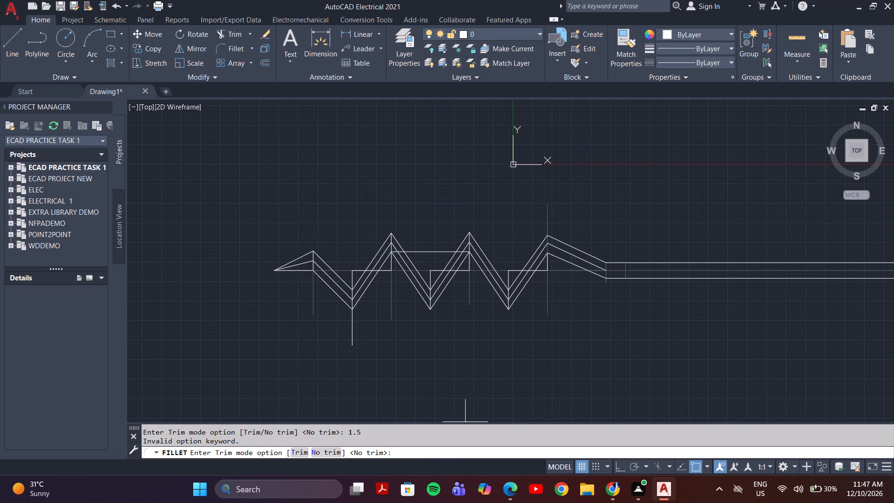
pyautogui.press('space')
pyautogui.click(515, 303)
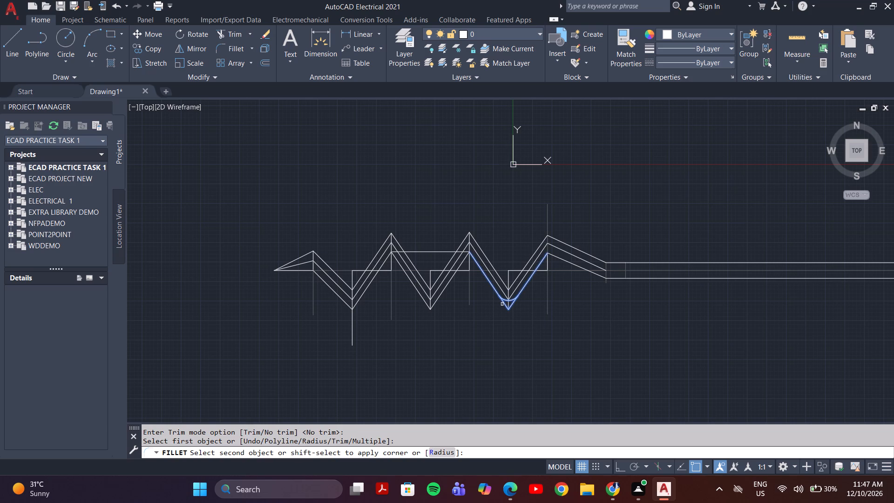
pyautogui.click(502, 304)
# Fillet the lowest line's corners in the middle and leftmost valleys with the same radius, untrimmed.
pyautogui.press('space')
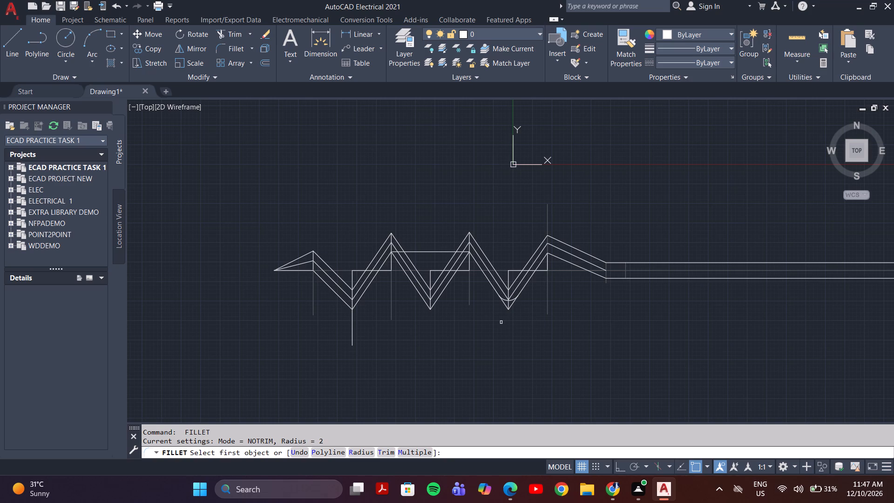
pyautogui.scroll(3, 517, 273)
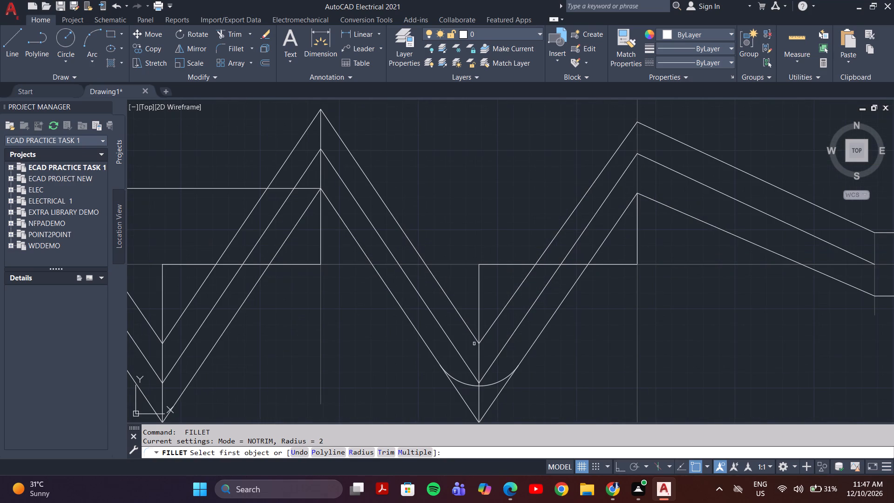
pyautogui.moveTo(450, 360); pyautogui.dragTo(549, 339, button='middle')
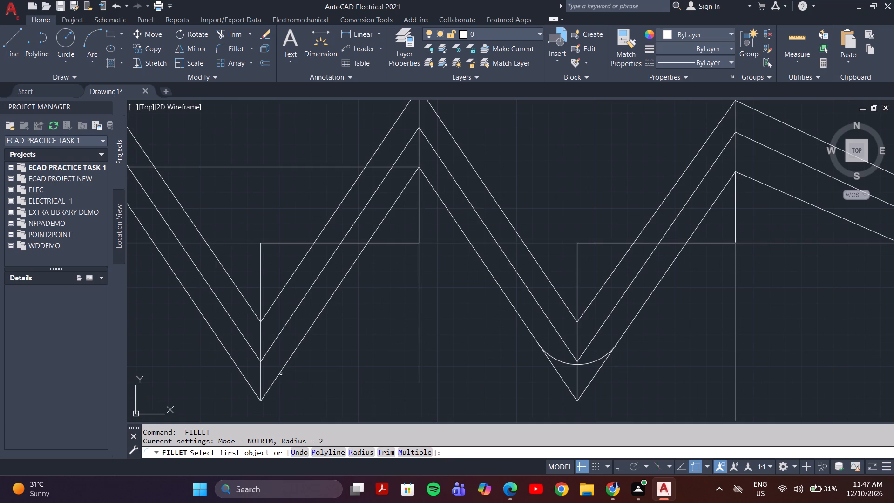
pyautogui.click(281, 374)
pyautogui.click(244, 379)
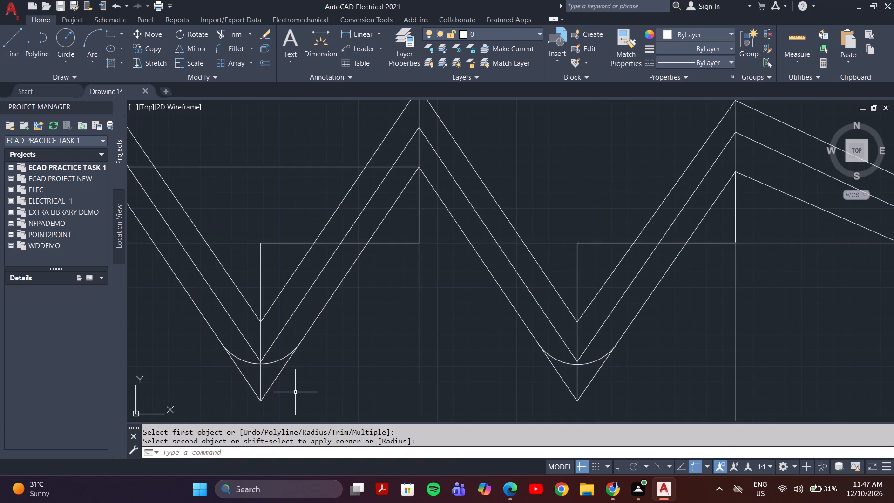
pyautogui.moveTo(311, 362); pyautogui.dragTo(516, 394, button='middle')
pyautogui.scroll(-2, 516, 394)
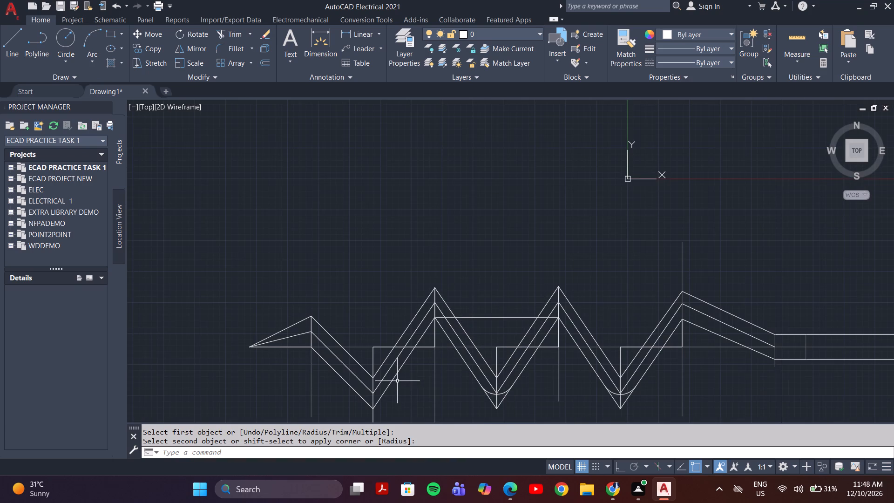
pyautogui.moveTo(398, 379); pyautogui.dragTo(400, 367, button='middle')
pyautogui.scroll(1, 610, 397)
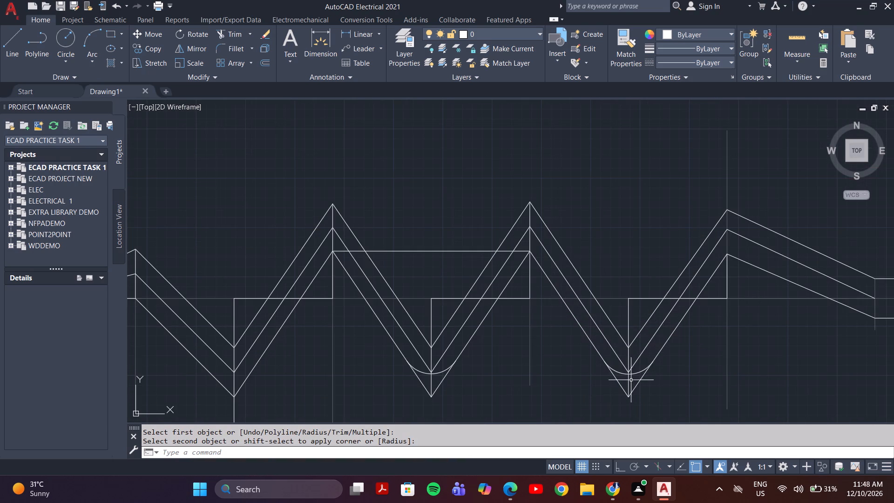
pyautogui.press('space')
pyautogui.click(247, 379)
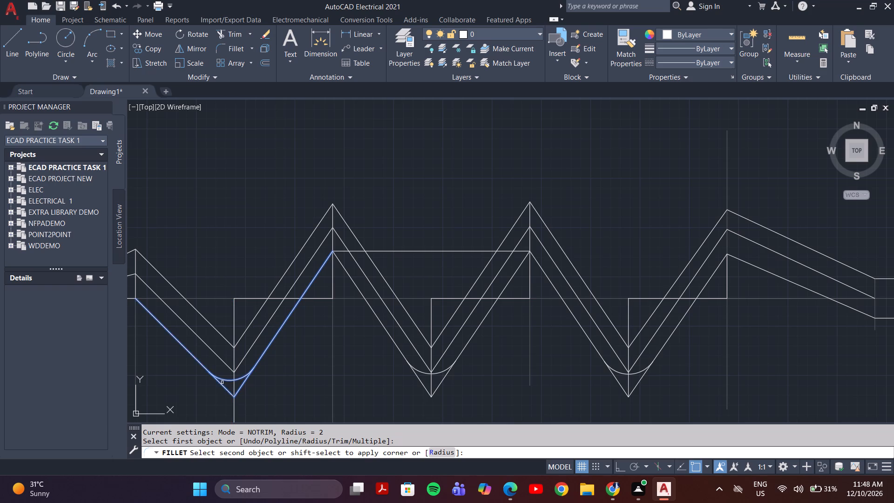
pyautogui.click(221, 382)
# Fillet the top line's corners at the three tall peaks, from the rightmost to the leftmost, with the same untrimmed radius.
pyautogui.scroll(-2, 268, 372)
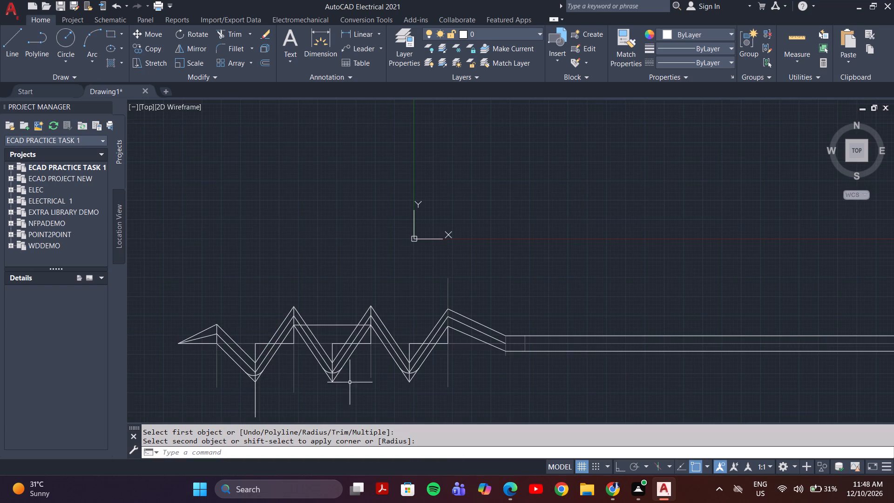
pyautogui.scroll(2, 350, 376)
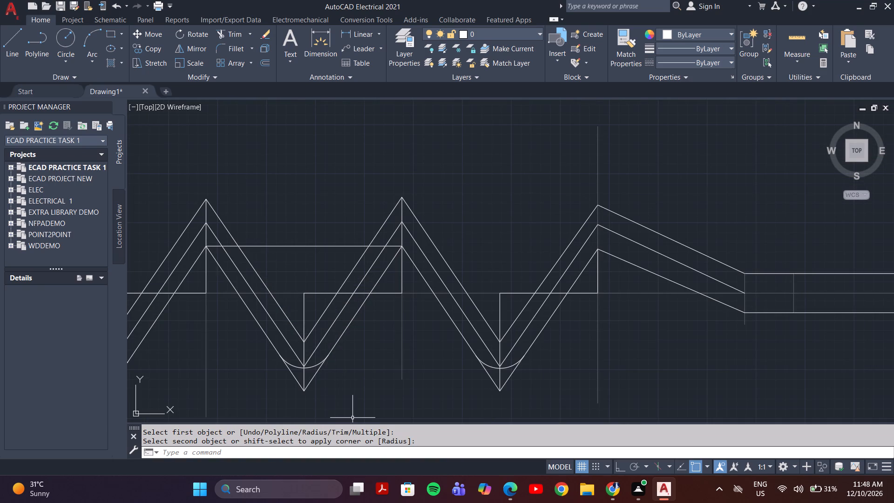
pyautogui.press('space')
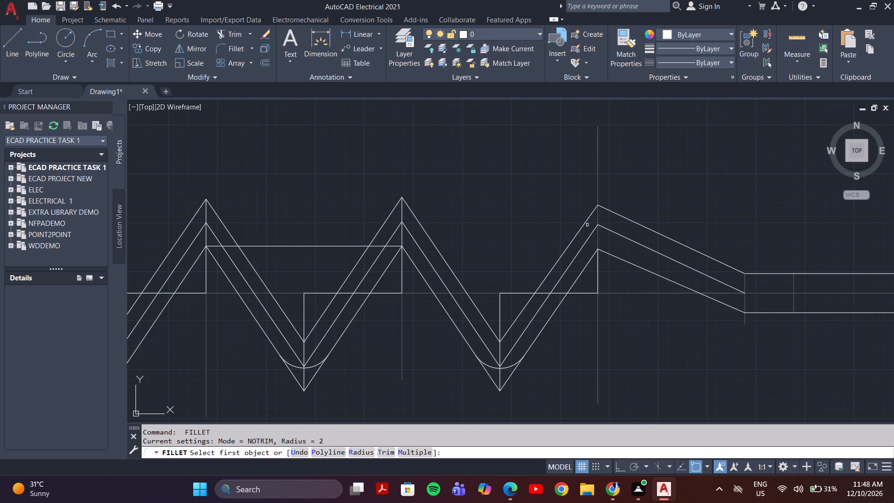
pyautogui.click(584, 221)
pyautogui.click(615, 213)
pyautogui.press('space')
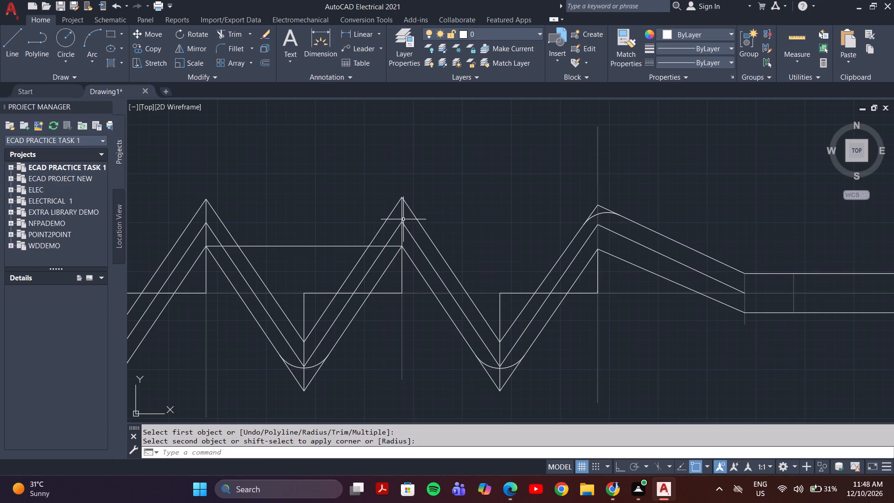
pyautogui.click(387, 214)
pyautogui.click(391, 212)
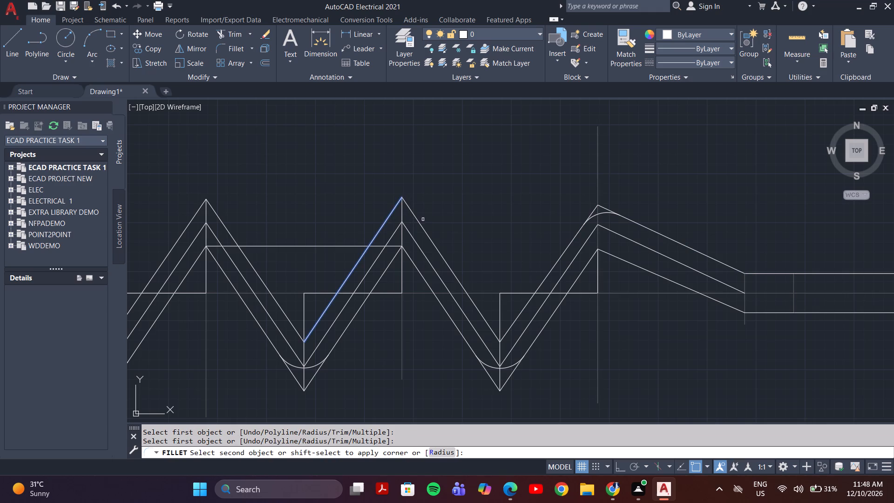
pyautogui.click(421, 224)
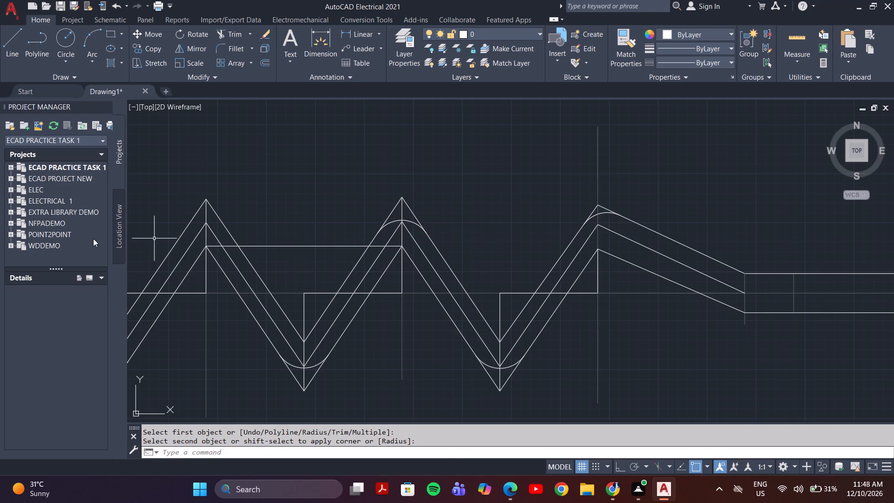
pyautogui.press('space')
pyautogui.click(189, 222)
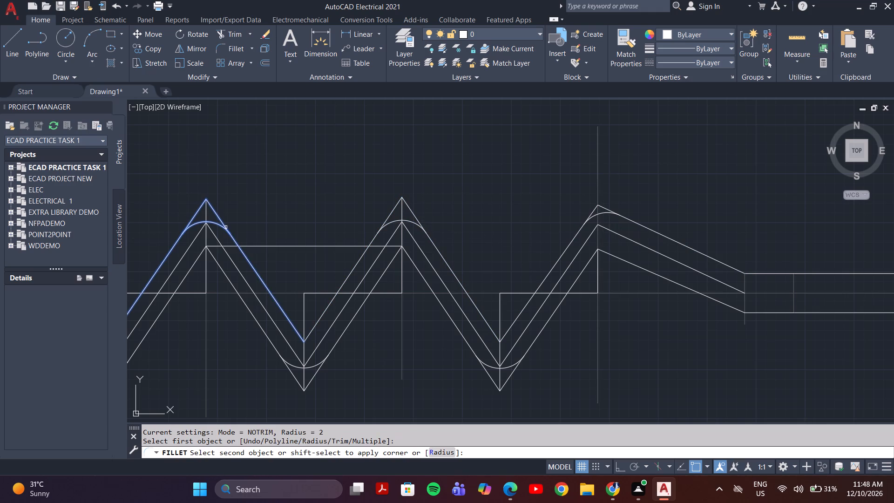
pyautogui.click(228, 228)
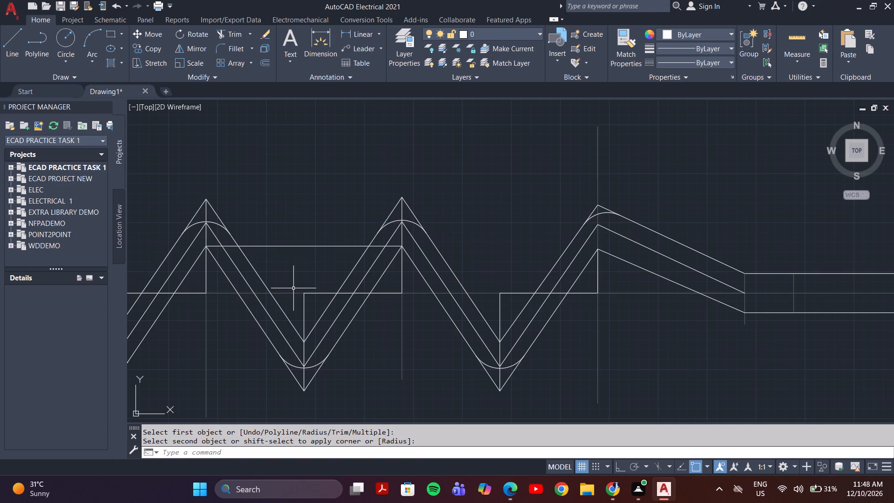
# Fillet the middle line's corners at the middle and rightmost tall peaks with the same radius, untrimmed.
pyautogui.press('space')
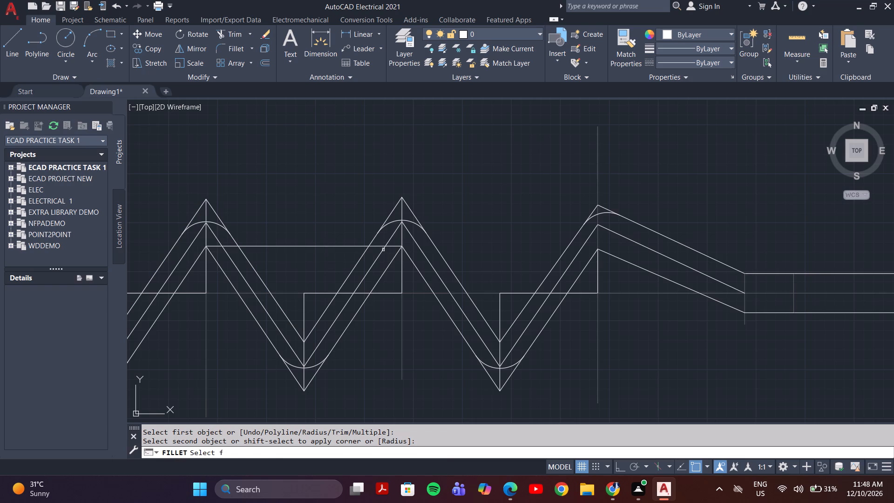
pyautogui.click(393, 235)
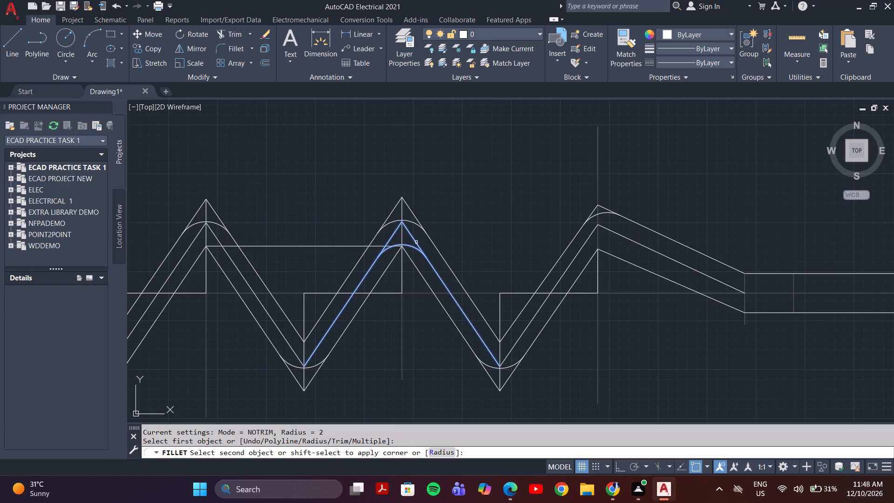
pyautogui.click(416, 242)
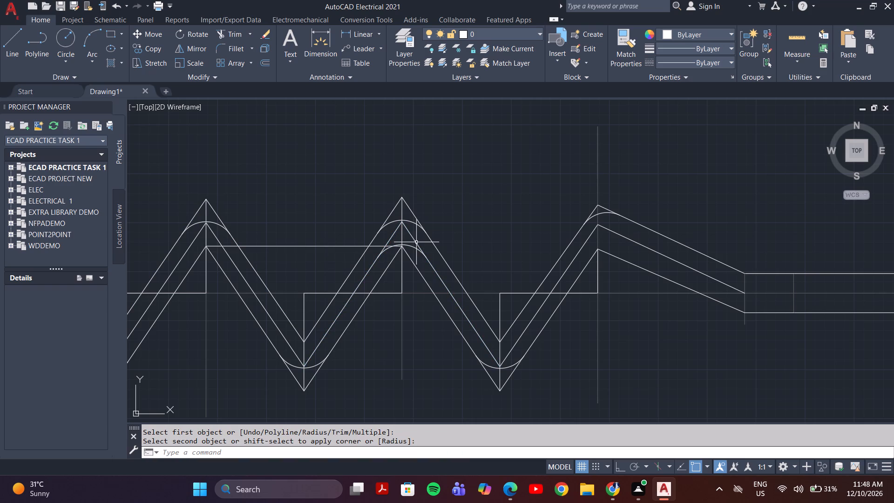
pyautogui.scroll(1, 416, 242)
pyautogui.press('space')
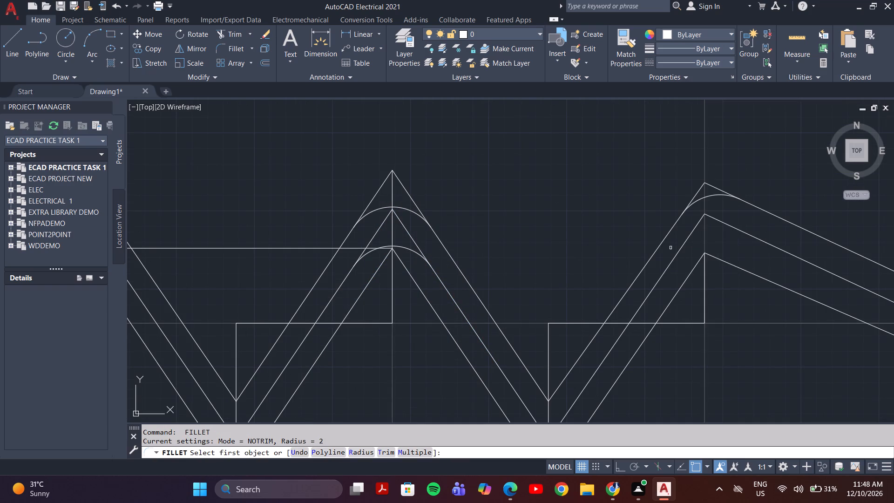
pyautogui.click(682, 251)
pyautogui.click(679, 250)
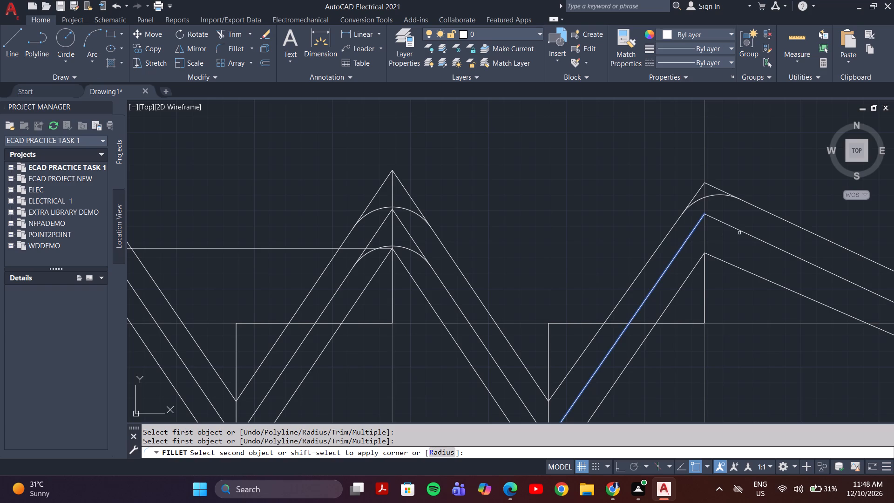
pyautogui.click(740, 229)
# Fillet the bottom and top lines' corners at the low leftmost peak with the same radius, untrimmed.
pyautogui.press('space')
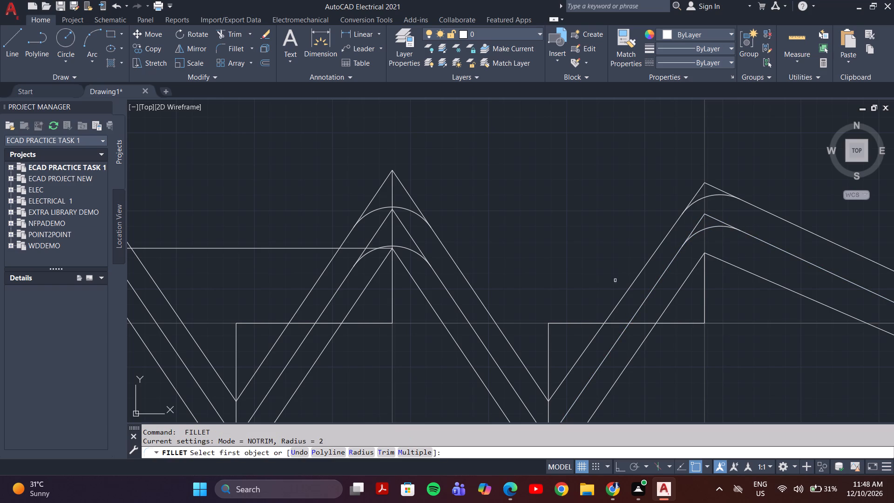
pyautogui.scroll(-2, 508, 283)
pyautogui.moveTo(489, 279); pyautogui.dragTo(624, 281, button='middle')
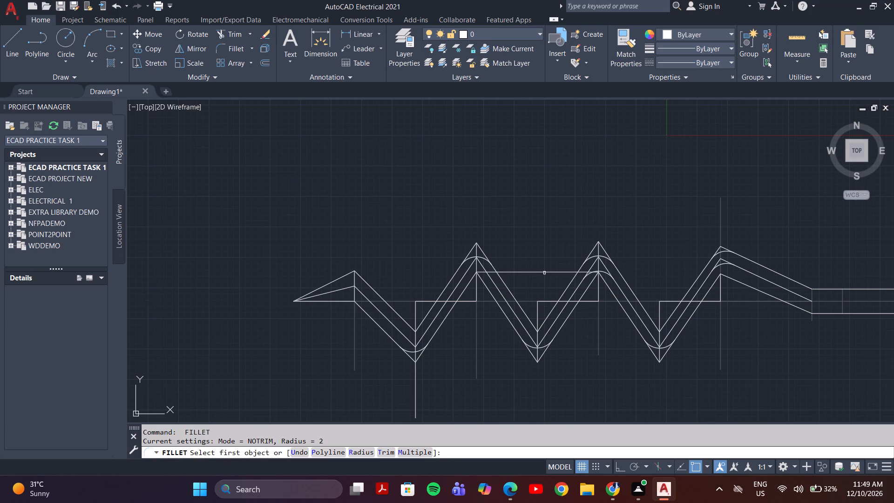
pyautogui.click(345, 302)
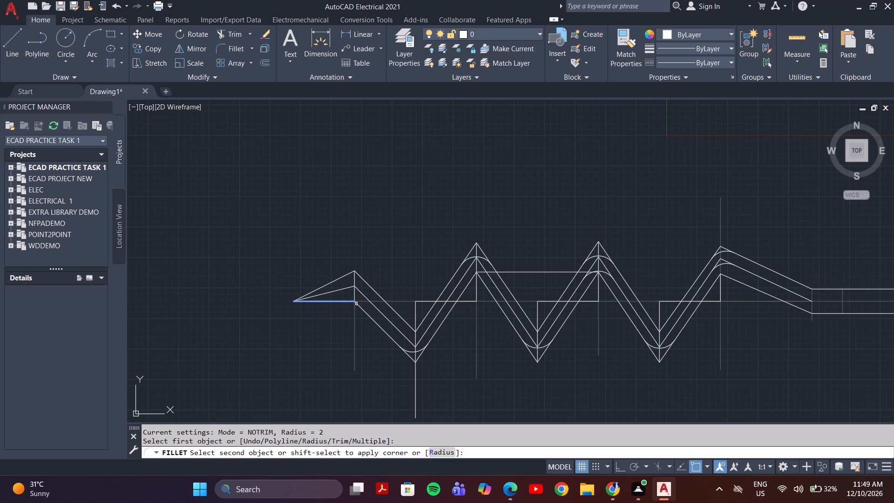
pyautogui.click(366, 312)
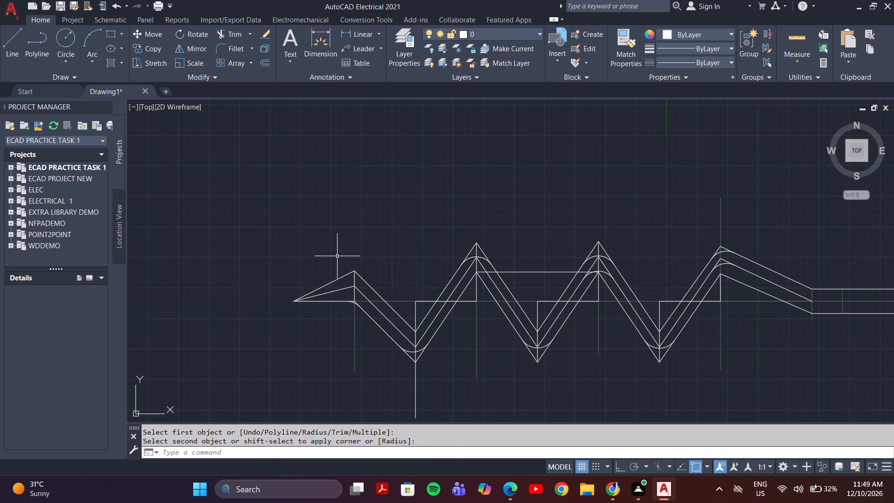
pyautogui.press('space')
pyautogui.click(339, 277)
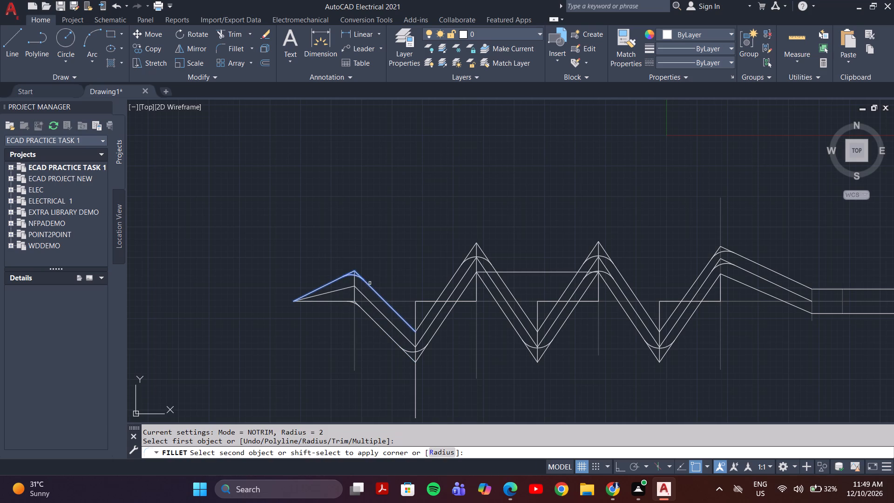
pyautogui.click(369, 284)
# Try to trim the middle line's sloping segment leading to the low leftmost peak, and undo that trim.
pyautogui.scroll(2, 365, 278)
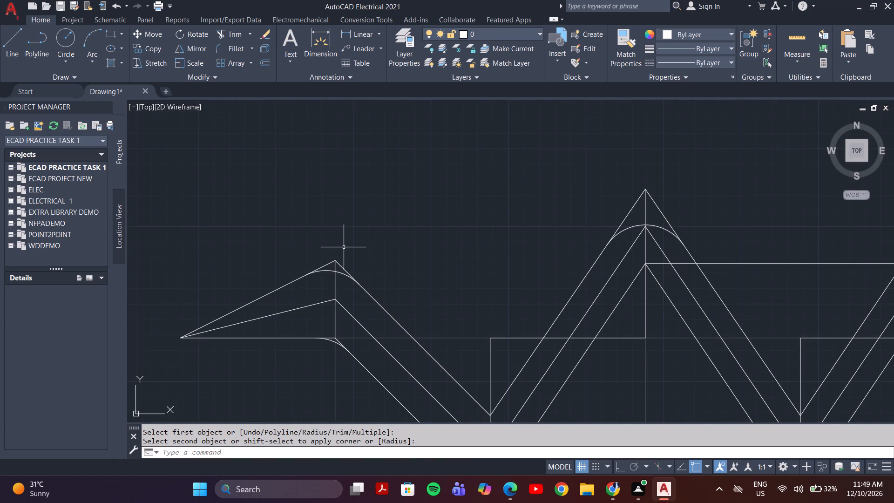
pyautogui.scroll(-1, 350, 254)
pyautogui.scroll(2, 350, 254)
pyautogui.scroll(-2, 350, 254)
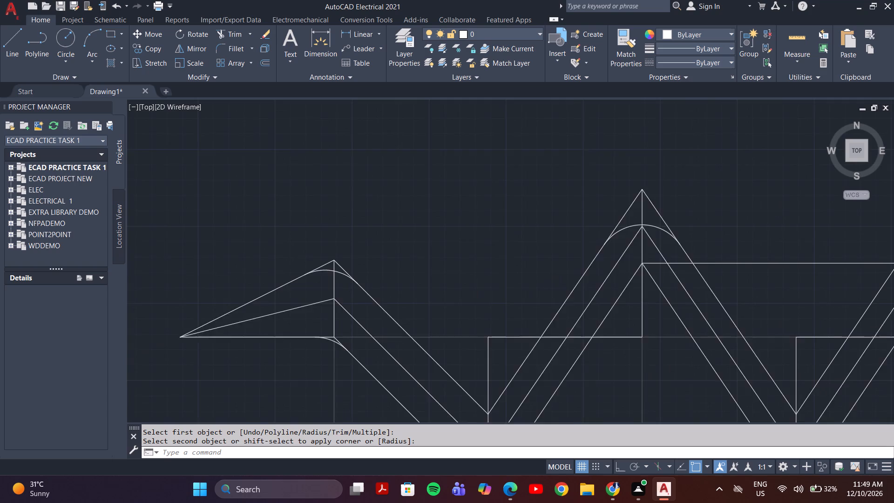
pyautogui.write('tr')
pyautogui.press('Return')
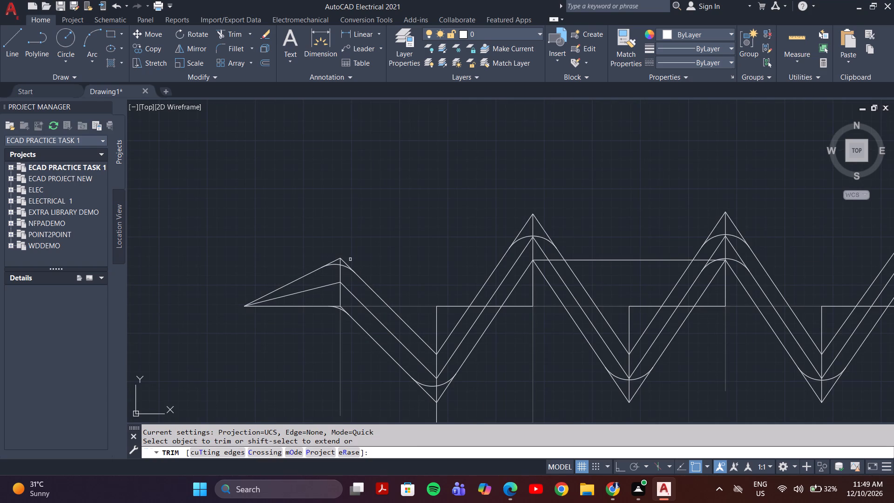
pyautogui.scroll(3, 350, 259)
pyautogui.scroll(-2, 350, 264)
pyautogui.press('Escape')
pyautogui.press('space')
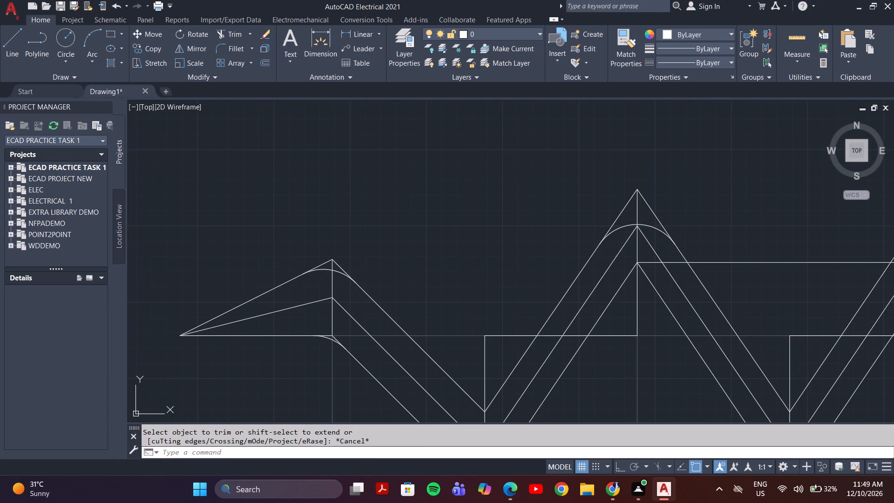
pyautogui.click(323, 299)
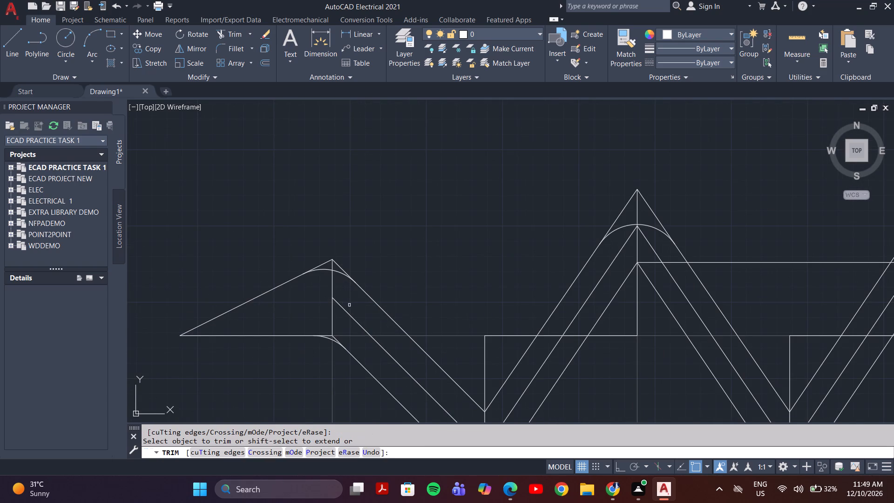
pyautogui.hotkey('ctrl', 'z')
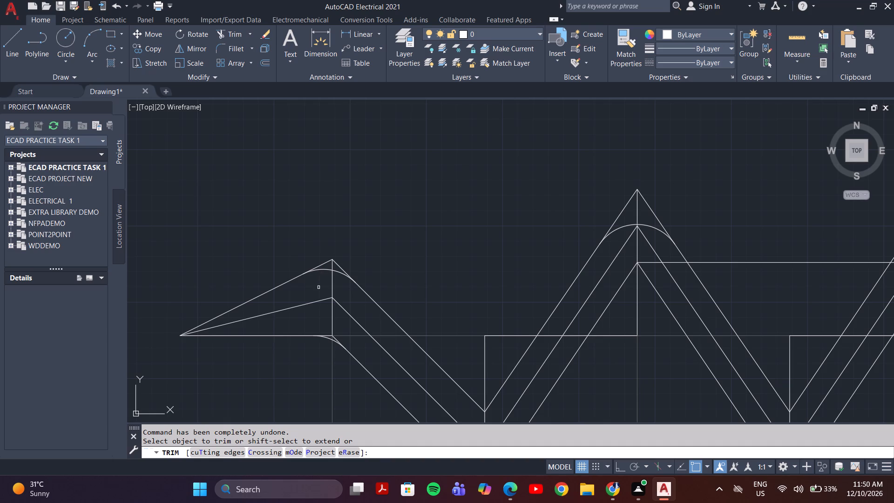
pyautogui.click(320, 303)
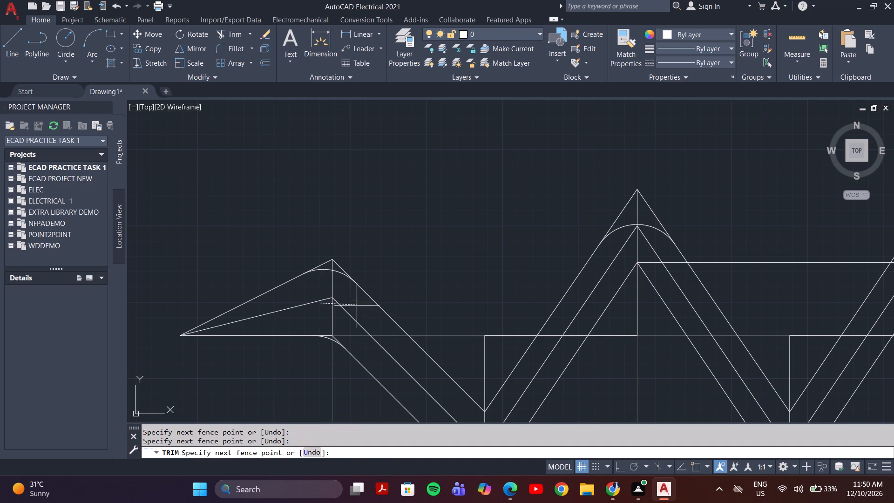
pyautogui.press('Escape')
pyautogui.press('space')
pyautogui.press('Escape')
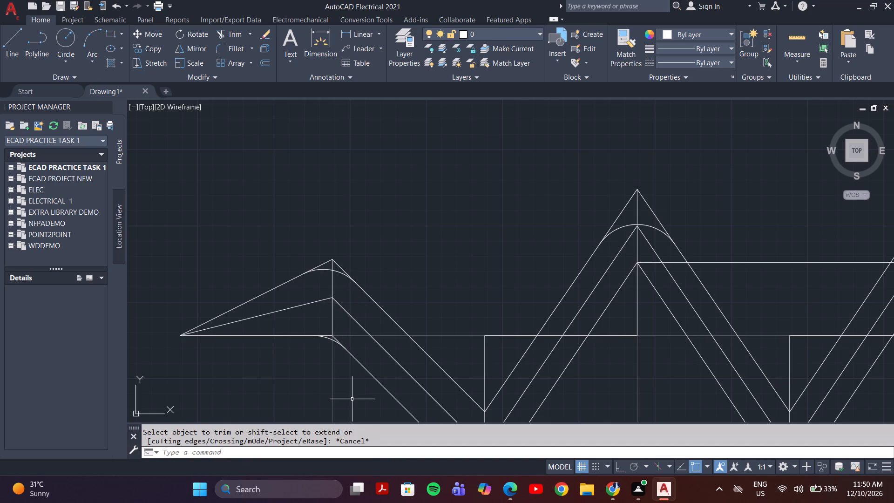
# Fillet the middle line's corner at the low leftmost peak, using the Multiple option and No trim mode.
pyautogui.press('f')
pyautogui.press('Return')
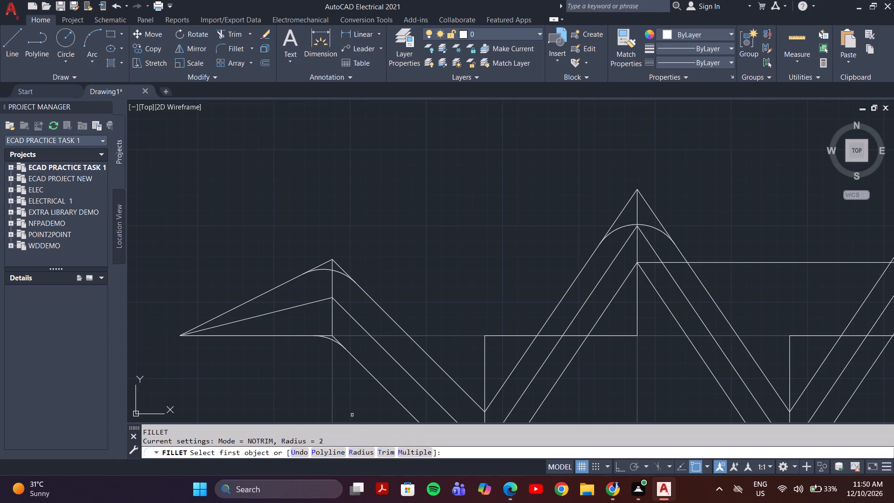
pyautogui.click(406, 452)
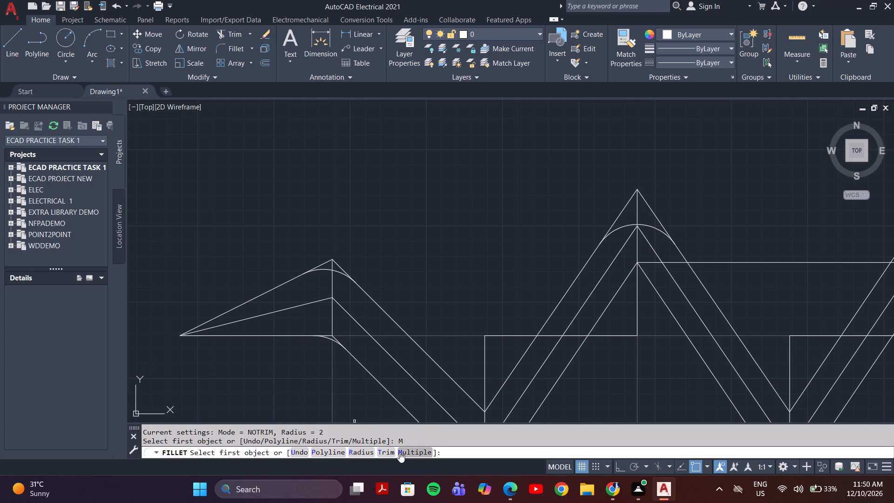
pyautogui.click(393, 452)
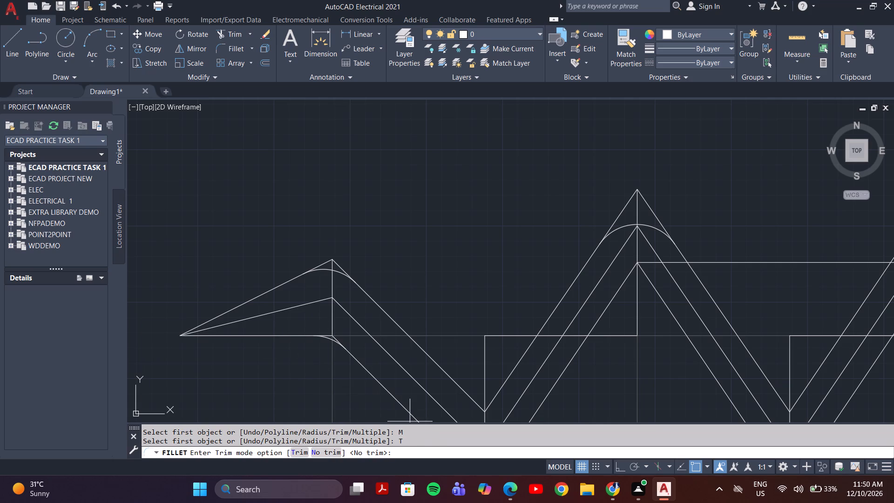
pyautogui.press('space')
pyautogui.click(314, 306)
pyautogui.click(313, 304)
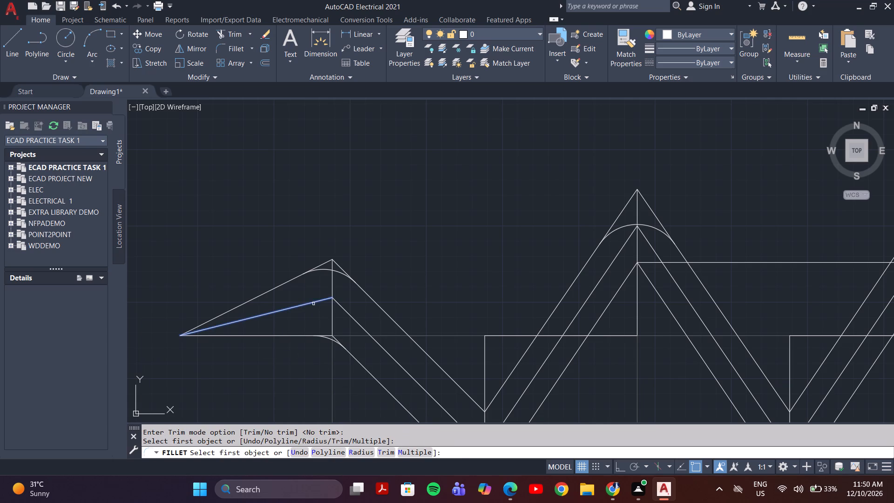
pyautogui.click(356, 321)
pyautogui.press('Escape')
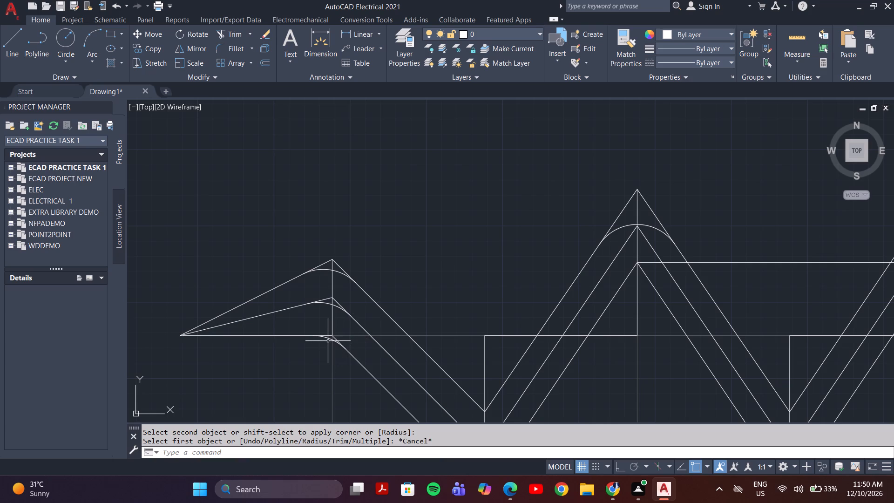
# Trim the pointed line ends outside the three fillet arcs and the vertical line between them at the low leftmost peak.
pyautogui.write('tr')
pyautogui.press('Return')
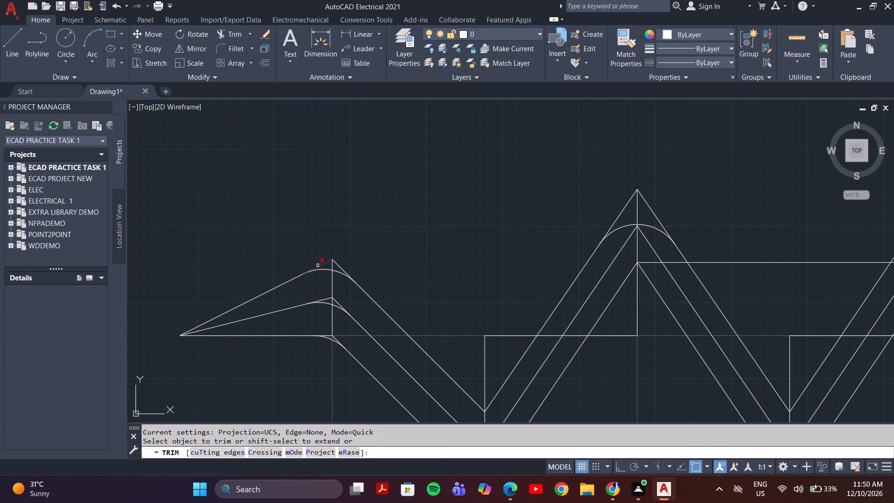
pyautogui.moveTo(318, 263); pyautogui.dragTo(357, 265)
pyautogui.moveTo(349, 291); pyautogui.dragTo(314, 292)
pyautogui.moveTo(320, 297); pyautogui.dragTo(358, 309)
pyautogui.scroll(4, 337, 334)
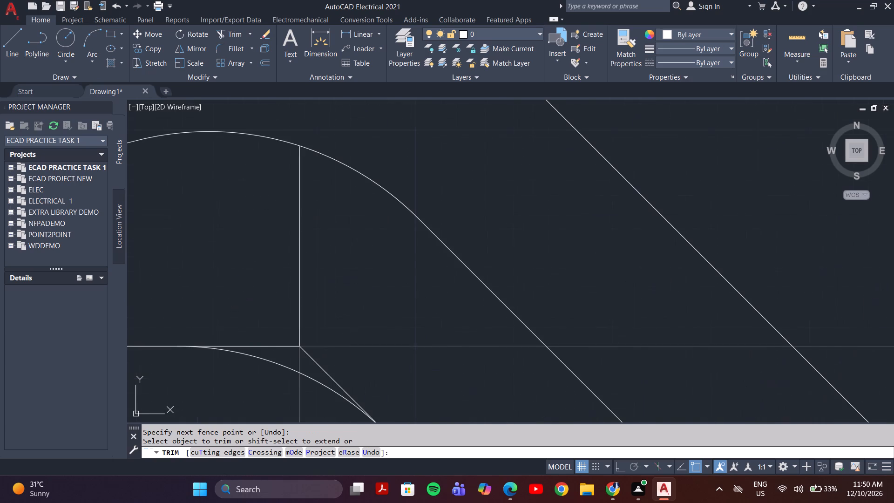
pyautogui.moveTo(333, 322); pyautogui.dragTo(291, 278)
pyautogui.scroll(-3, 297, 285)
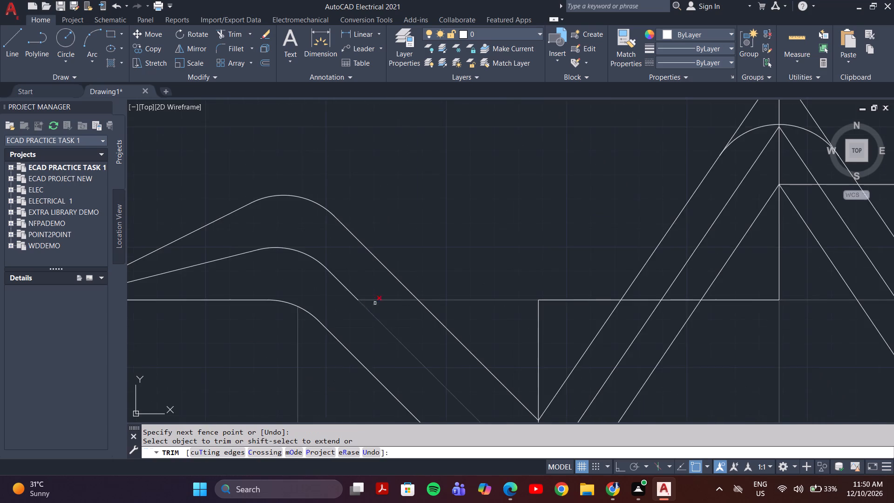
pyautogui.scroll(-2, 400, 298)
pyautogui.scroll(2, 453, 370)
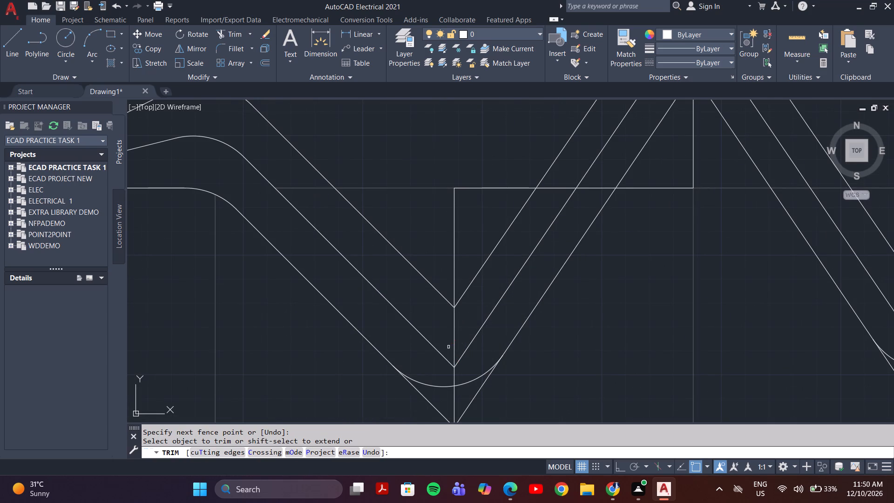
pyautogui.press('Escape')
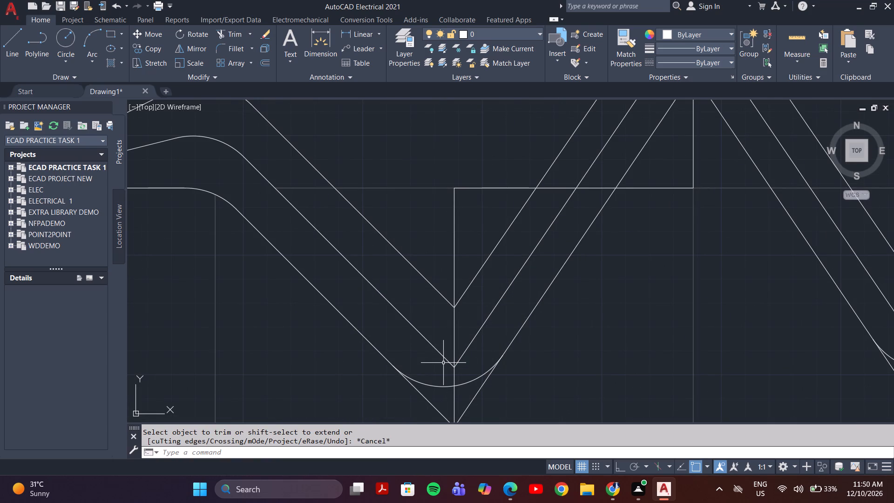
# Fillet the top line's corners in the three valleys from leftmost to rightmost, using the Multiple option and No trim mode.
pyautogui.press('f')
pyautogui.press('Return')
pyautogui.click(425, 449)
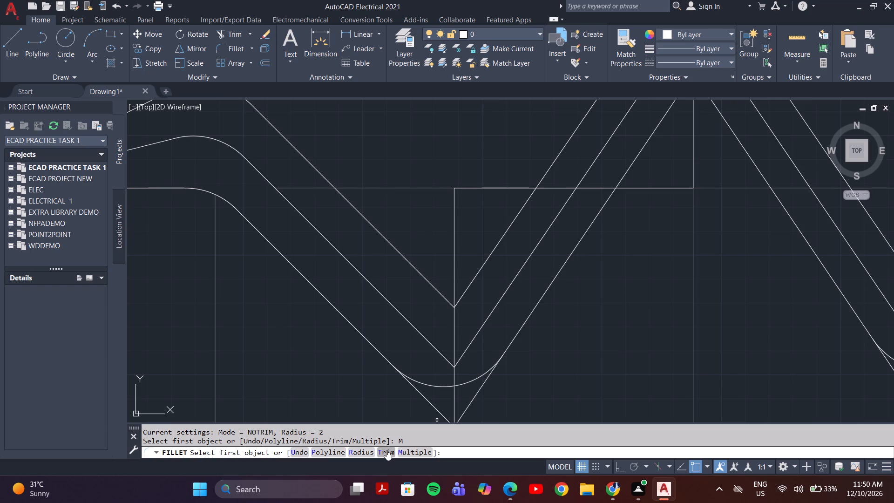
pyautogui.click(385, 450)
pyautogui.press('space')
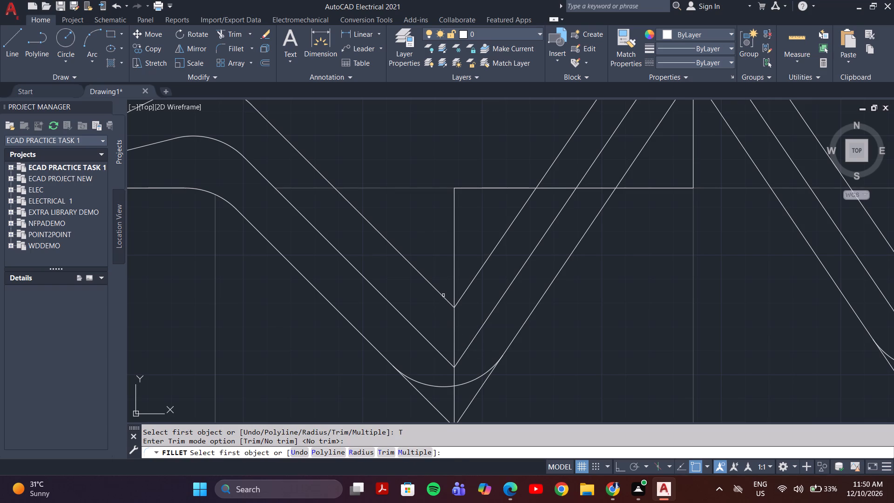
pyautogui.click(443, 295)
pyautogui.click(468, 286)
pyautogui.scroll(-3, 469, 294)
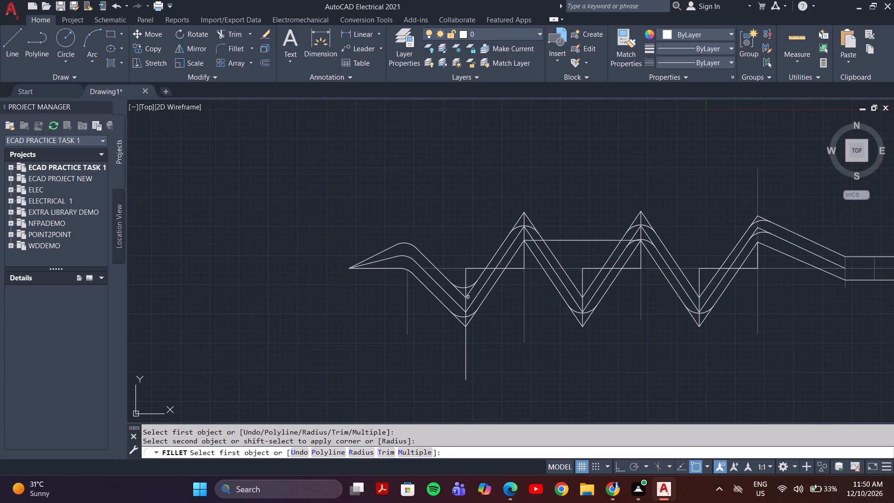
pyautogui.click(577, 290)
pyautogui.click(589, 289)
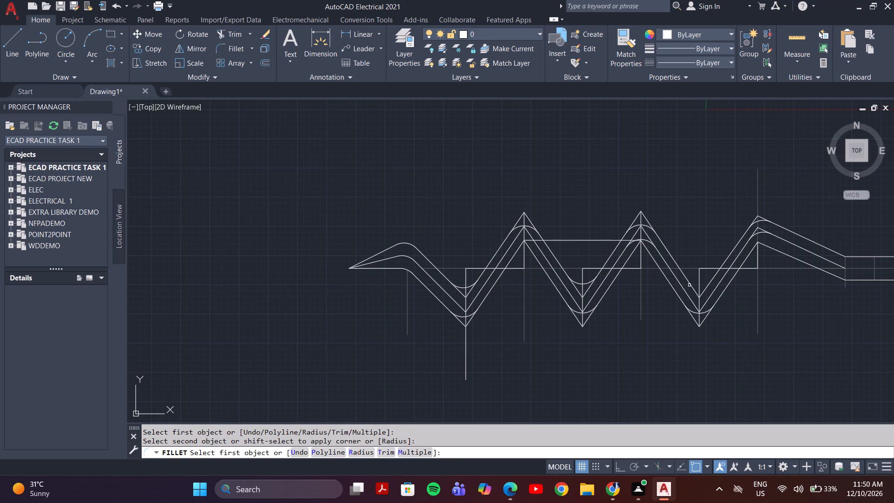
pyautogui.click(691, 285)
pyautogui.click(711, 279)
# Fillet the middle line's corners in the middle, leftmost and rightmost valleys, keeping the Multiple option and No trim mode.
pyautogui.scroll(1, 579, 296)
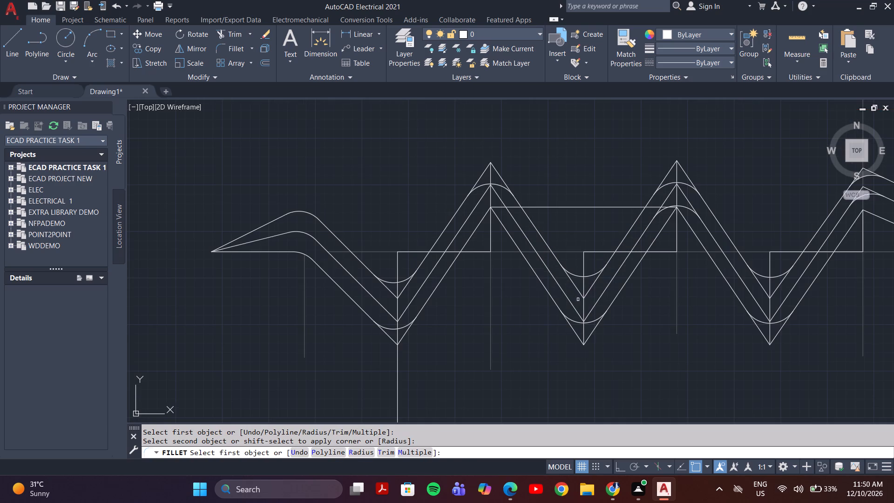
pyautogui.click(574, 305)
pyautogui.click(595, 307)
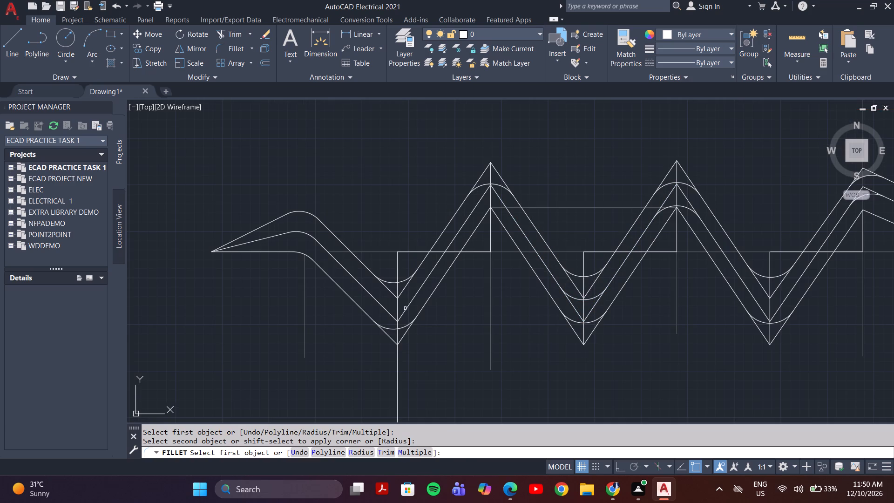
pyautogui.click(389, 312)
pyautogui.click(410, 302)
pyautogui.click(759, 305)
pyautogui.click(780, 306)
pyautogui.press('Escape')
# Fillet the middle and bottom lines' corners at the peak between the leftmost and middle valleys, in No trim mode.
pyautogui.press('space')
pyautogui.click(477, 205)
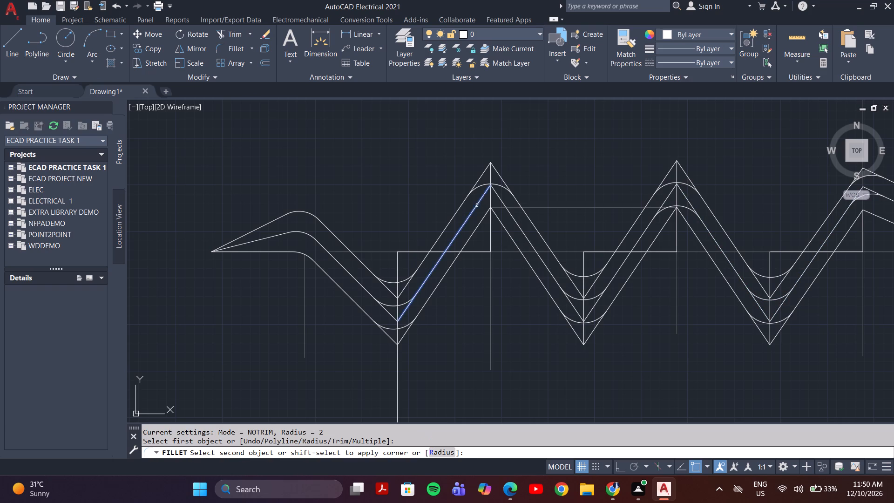
pyautogui.click(503, 203)
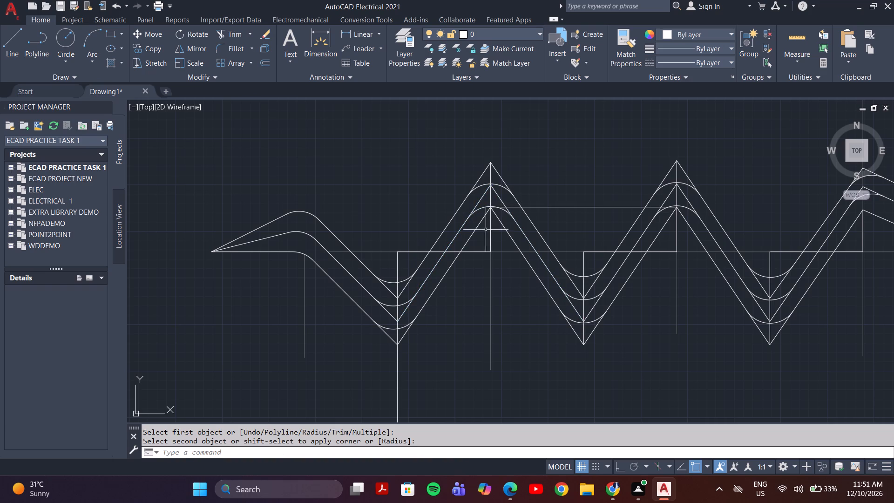
pyautogui.press('space')
pyautogui.click(478, 226)
pyautogui.scroll(1, 504, 225)
pyautogui.click(504, 225)
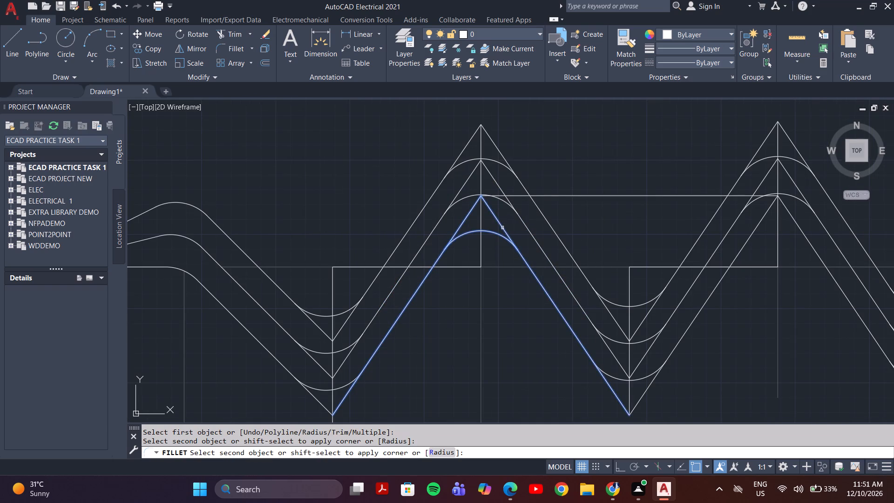
pyautogui.click(502, 228)
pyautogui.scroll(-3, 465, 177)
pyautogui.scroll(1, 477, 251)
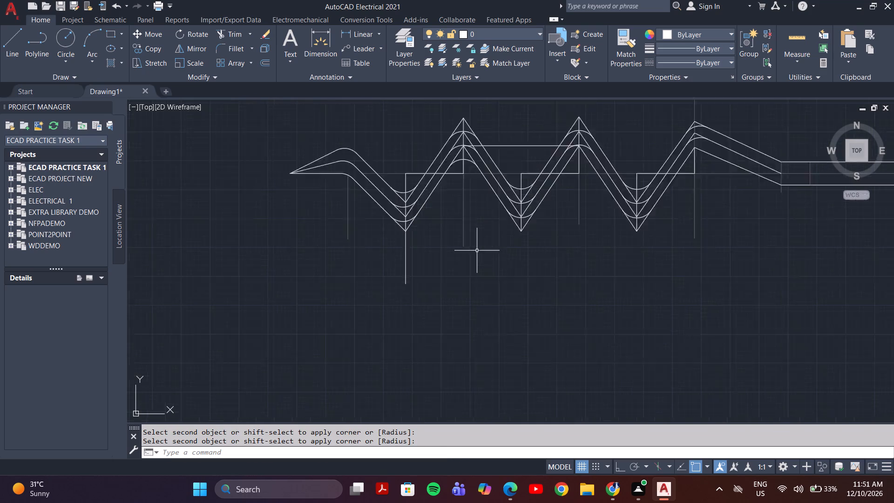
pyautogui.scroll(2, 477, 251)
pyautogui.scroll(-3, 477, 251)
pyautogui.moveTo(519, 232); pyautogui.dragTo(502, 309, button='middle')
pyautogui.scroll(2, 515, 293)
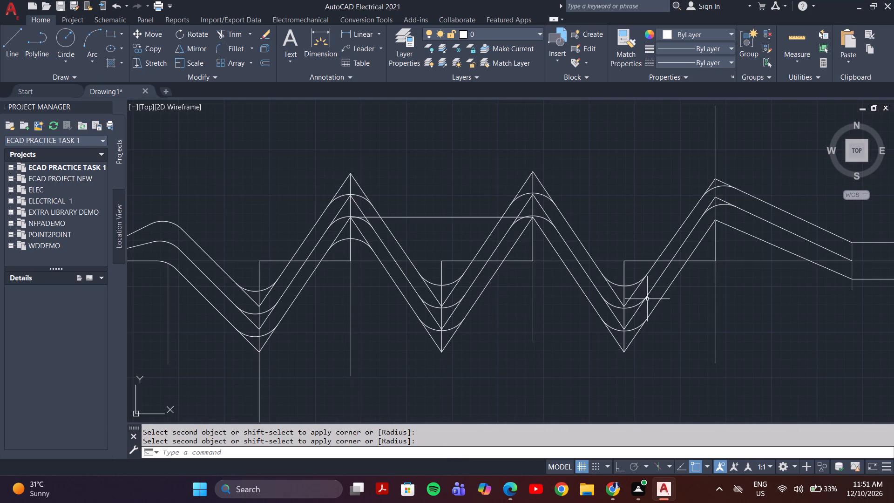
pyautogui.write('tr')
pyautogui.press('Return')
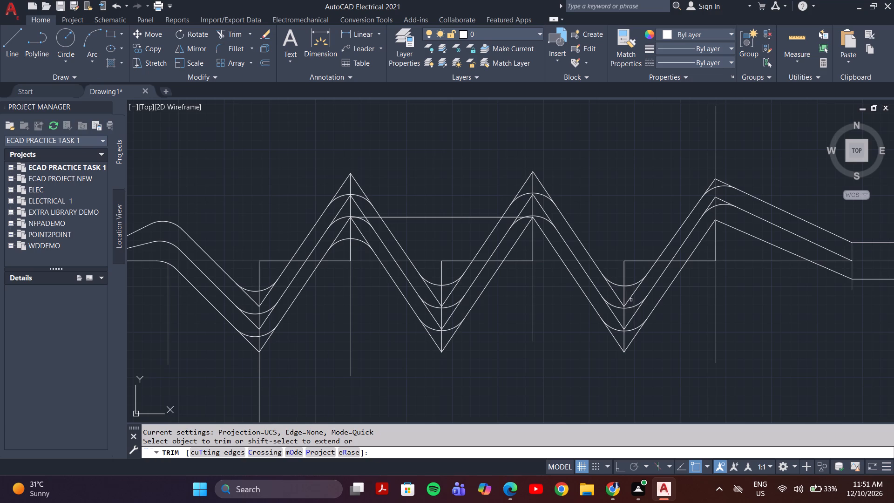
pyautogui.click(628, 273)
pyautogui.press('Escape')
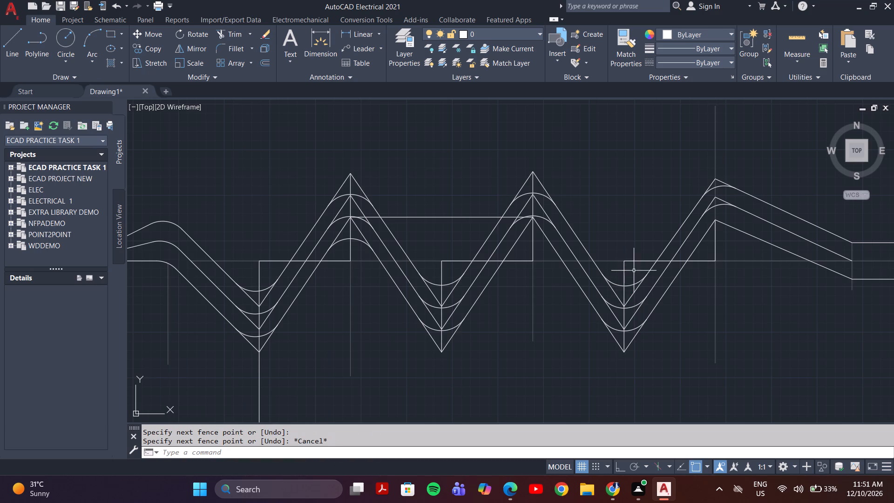
# Erase the vertical construction lines inside the rightmost valley and the horizontal line running from them to the rightmost peak's vertical line.
pyautogui.click(624, 273)
pyautogui.click(637, 261)
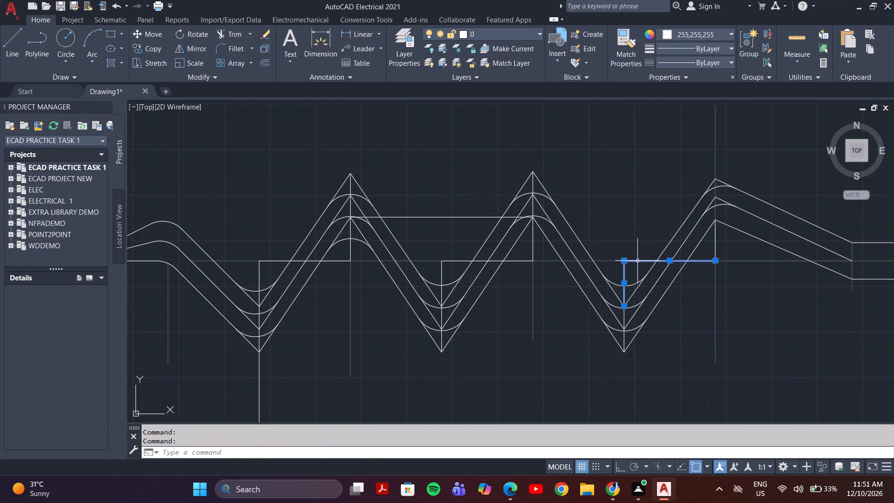
pyautogui.press('Delete')
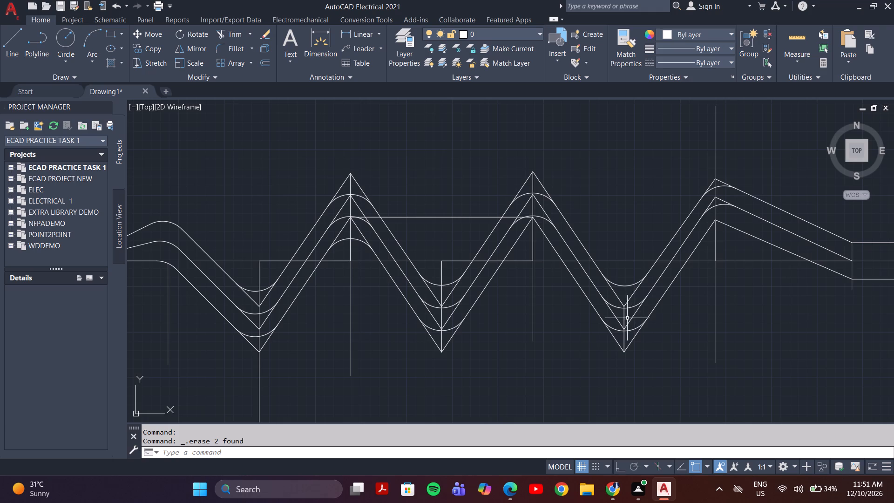
pyautogui.click(623, 319)
pyautogui.press('Delete')
# Trim the pointed line ends below the three fillet arcs in the rightmost valley.
pyautogui.write('tr')
pyautogui.press('Return')
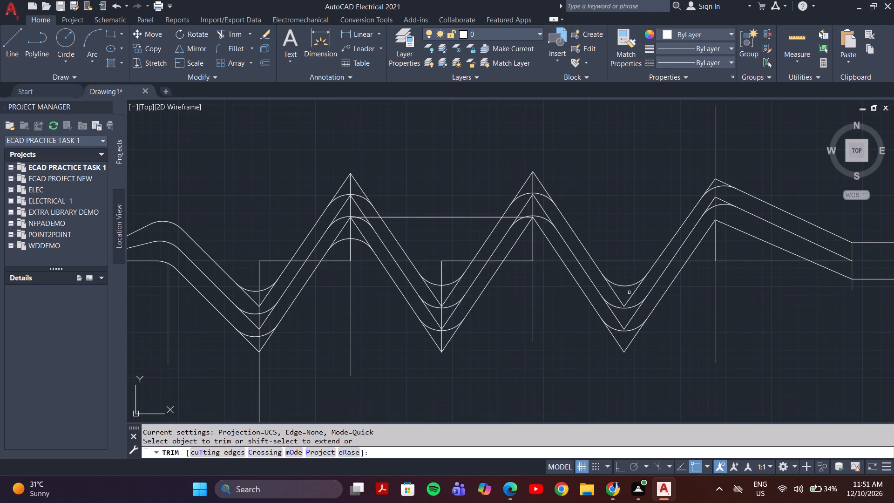
pyautogui.moveTo(631, 297); pyautogui.dragTo(614, 300)
pyautogui.click(616, 301)
pyautogui.click(623, 297)
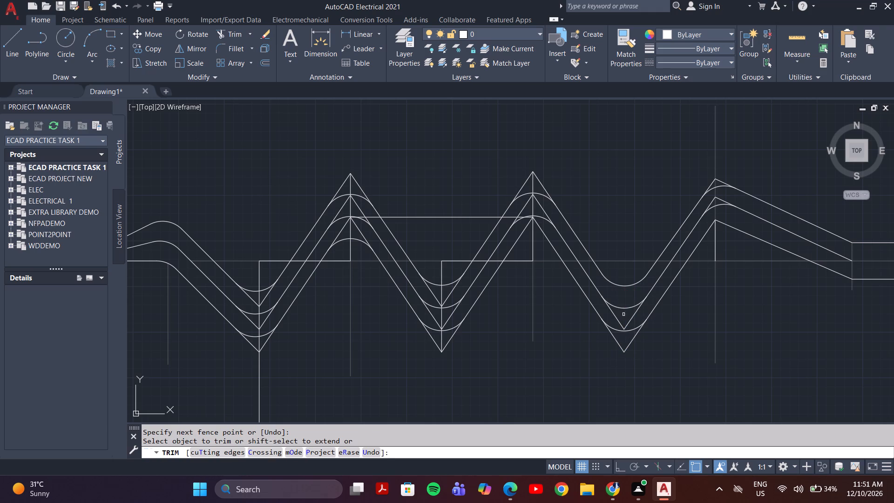
pyautogui.click(613, 317)
pyautogui.click(634, 319)
pyautogui.click(616, 340)
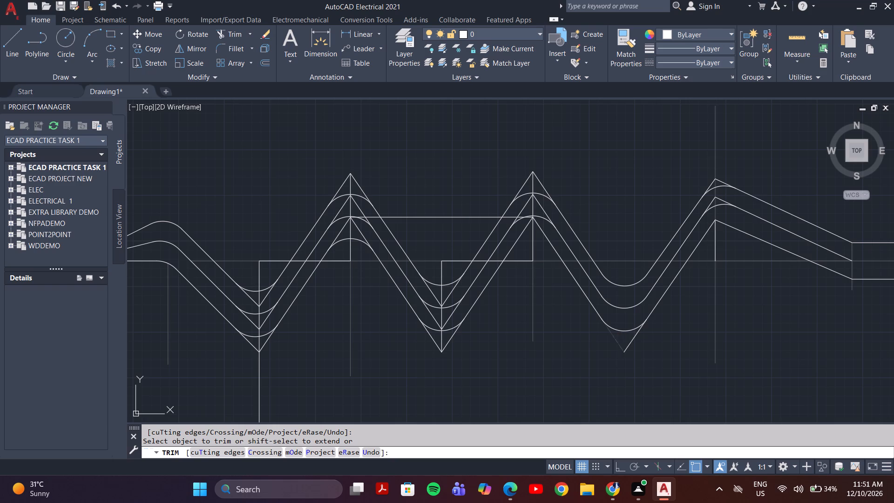
pyautogui.click(634, 342)
pyautogui.click(609, 339)
# Trim the pointed ends of the top, middle and bottom lines below the three fillet arcs in the middle valley.
pyautogui.scroll(2, 430, 318)
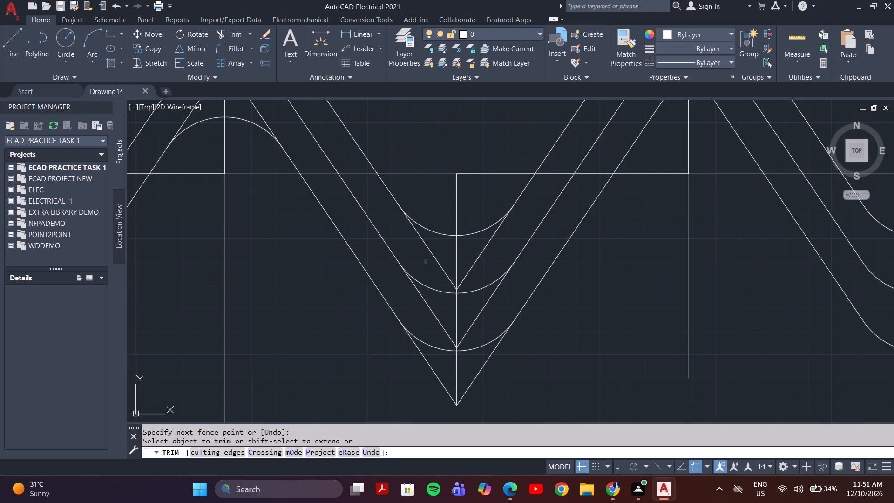
pyautogui.click(432, 256)
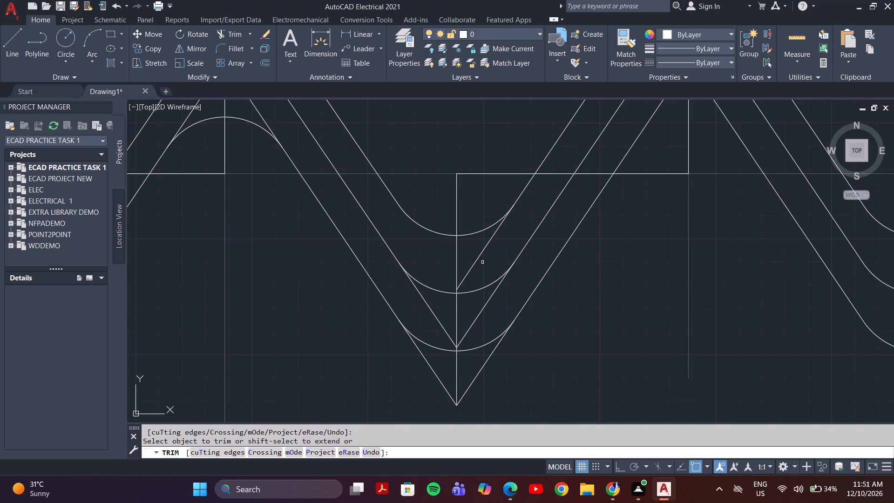
pyautogui.click(475, 256)
pyautogui.click(474, 269)
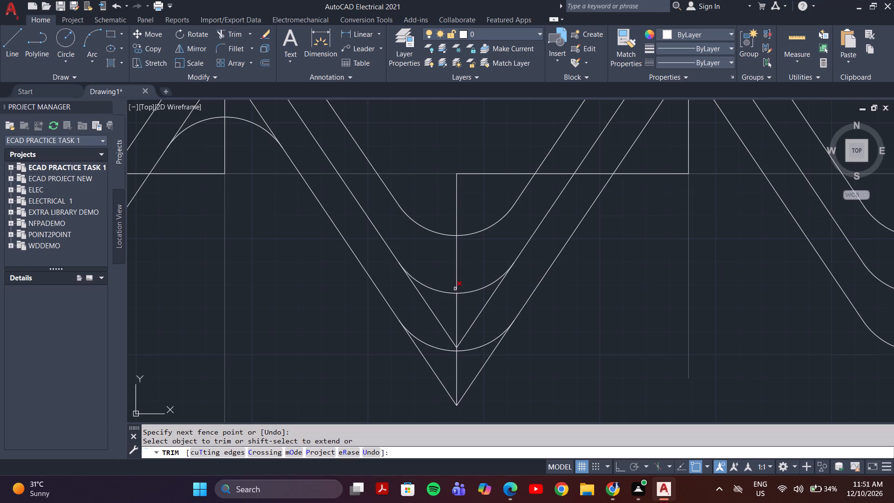
pyautogui.click(440, 308)
pyautogui.click(427, 319)
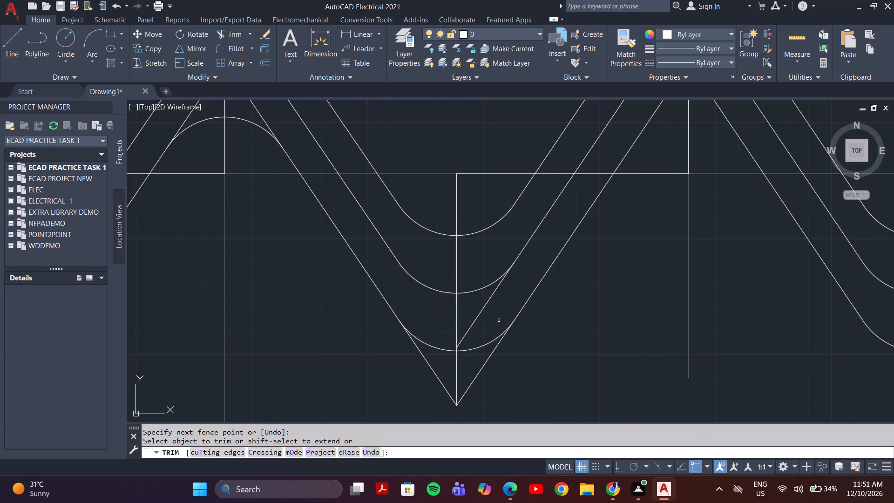
pyautogui.click(499, 320)
pyautogui.click(475, 311)
pyautogui.click(423, 374)
pyautogui.click(514, 386)
pyautogui.scroll(-2, 508, 374)
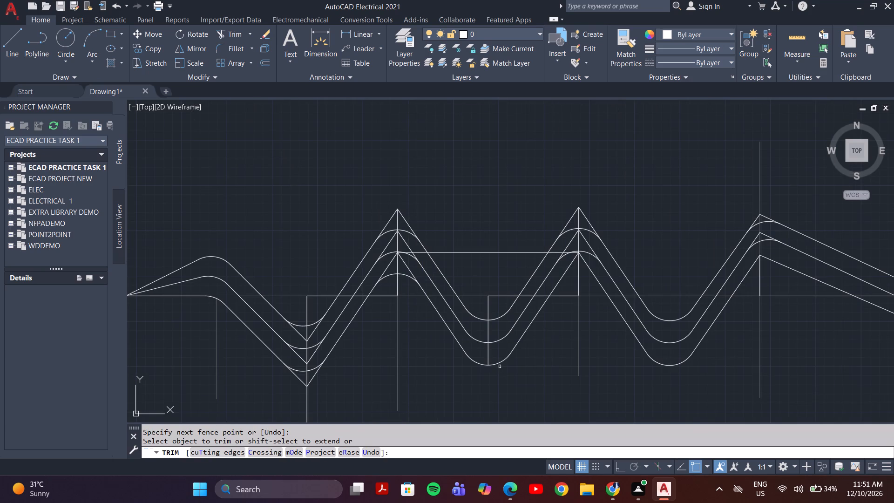
pyautogui.scroll(1, 618, 286)
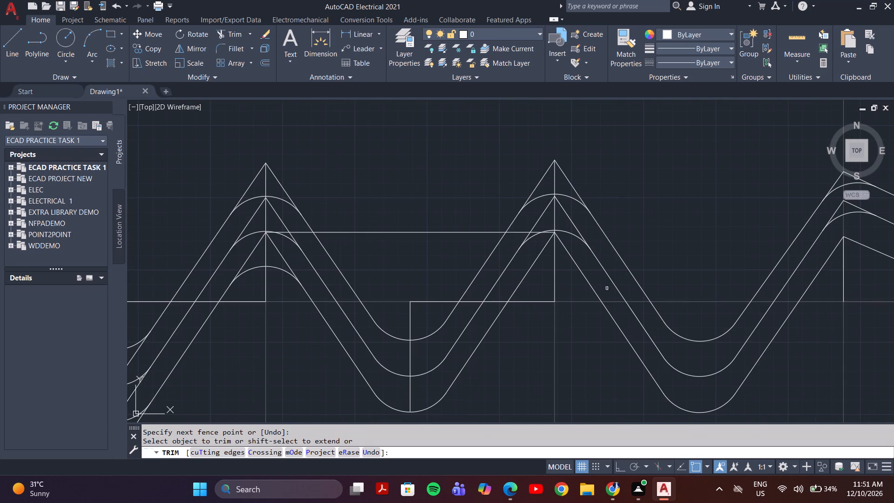
pyautogui.press('Escape')
# Trim the top and middle lines' pointed ends and the vertical pieces between them at the peak between the middle and rightmost valleys.
pyautogui.press('space')
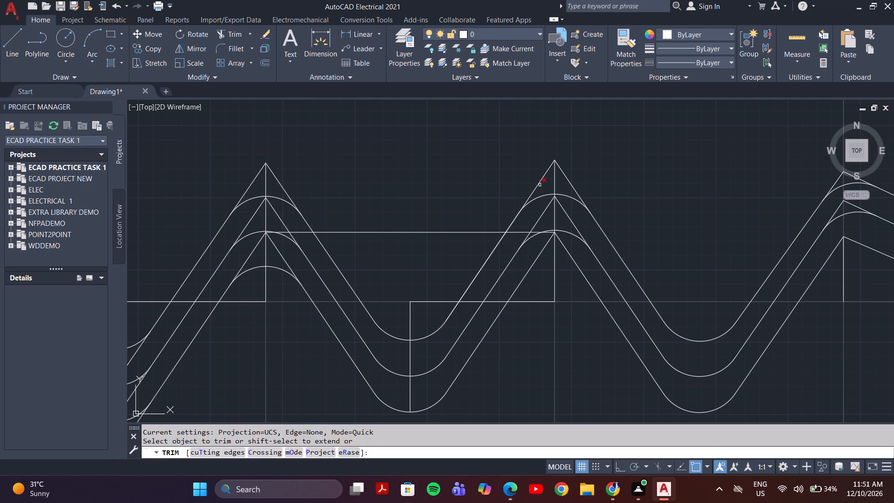
pyautogui.click(529, 177)
pyautogui.click(594, 176)
pyautogui.click(538, 215)
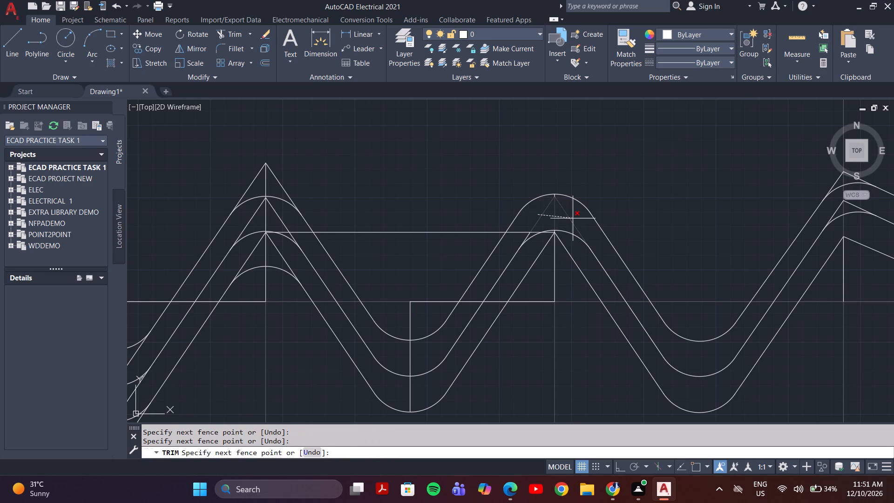
pyautogui.click(573, 218)
pyautogui.scroll(3, 554, 207)
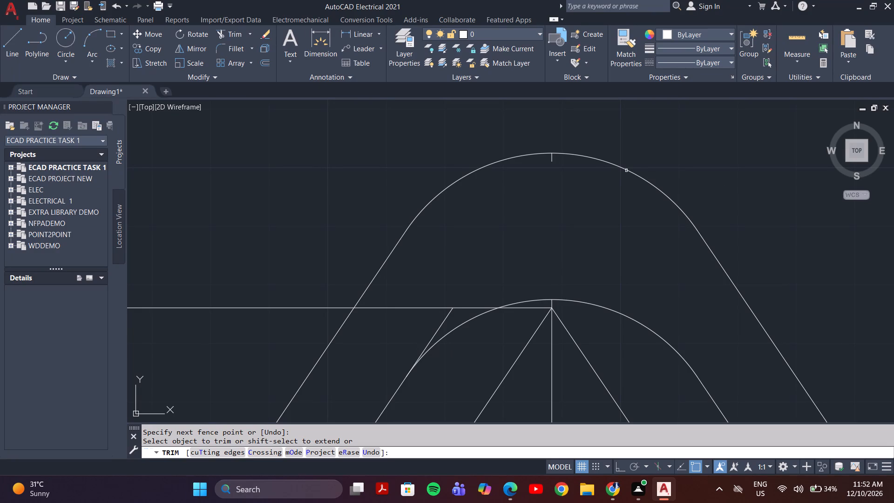
pyautogui.click(444, 319)
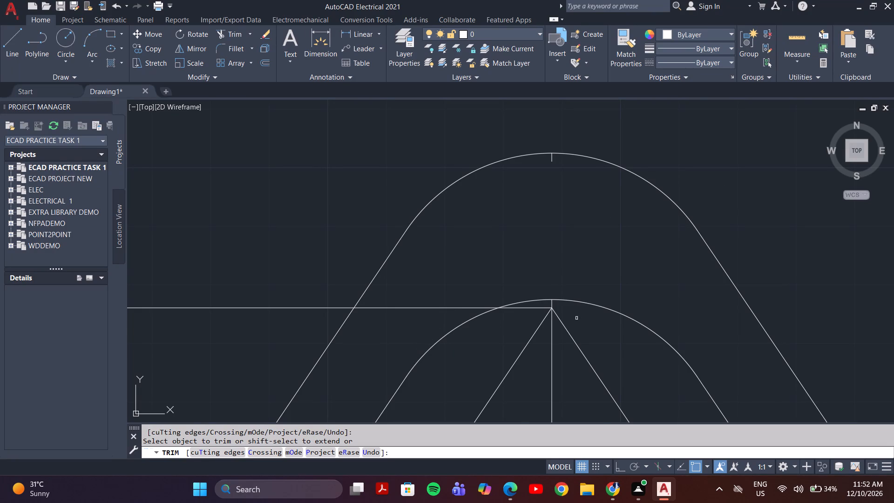
pyautogui.scroll(2, 570, 314)
pyautogui.click(553, 299)
pyautogui.click(511, 292)
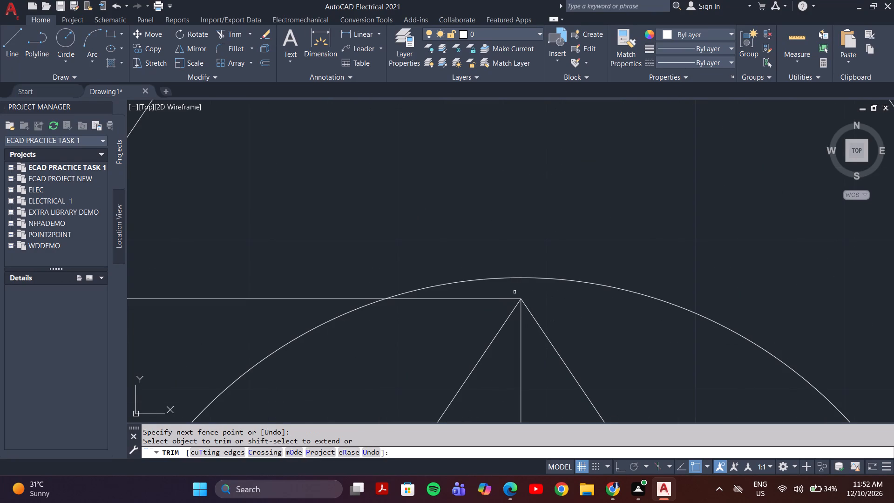
pyautogui.scroll(4, 638, 306)
pyautogui.scroll(-5, 601, 231)
pyautogui.scroll(-4, 574, 159)
pyautogui.scroll(1, 557, 211)
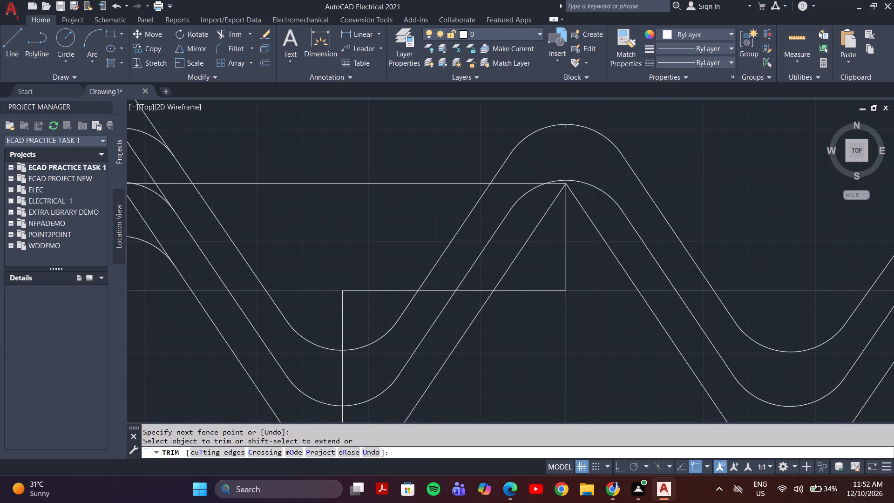
pyautogui.press('Escape')
# Fillet the bottom line's corner at the peak between the middle and rightmost valleys, using the Multiple option and No trim mode.
pyautogui.press('f')
pyautogui.press('Return')
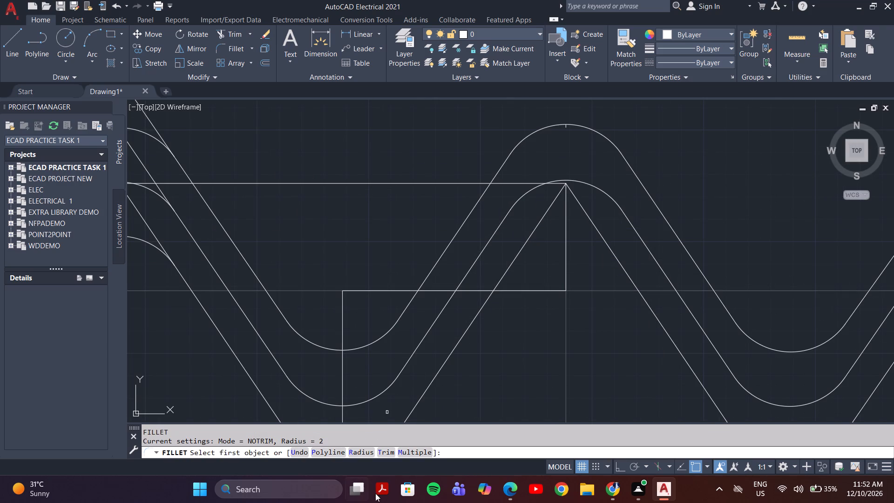
pyautogui.click(407, 456)
pyautogui.click(393, 454)
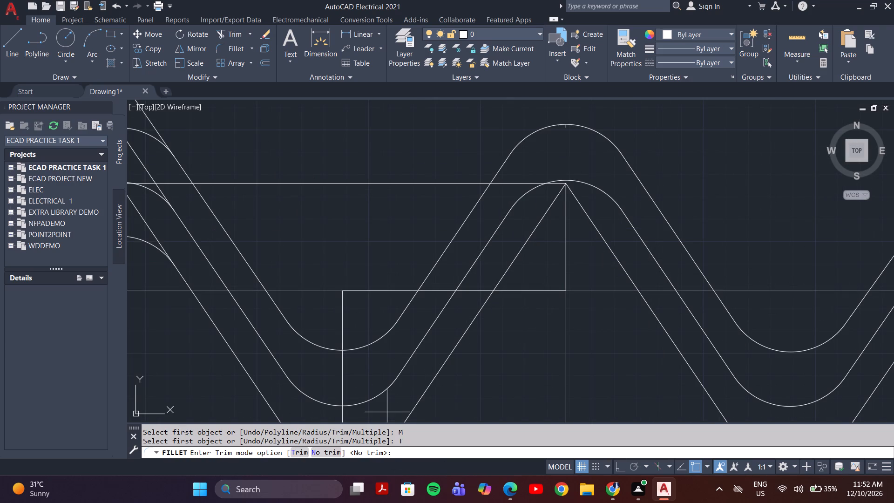
pyautogui.press('space')
pyautogui.click(530, 233)
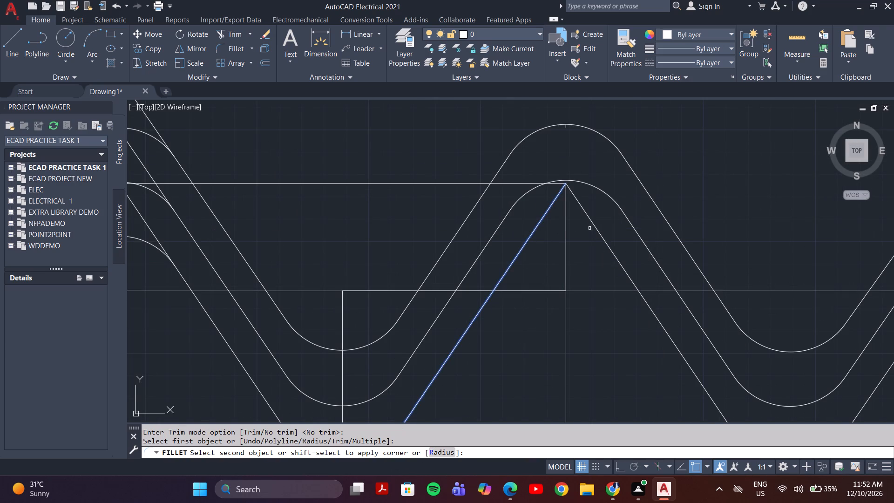
pyautogui.click(594, 228)
pyautogui.scroll(-1, 589, 231)
pyautogui.press('Escape')
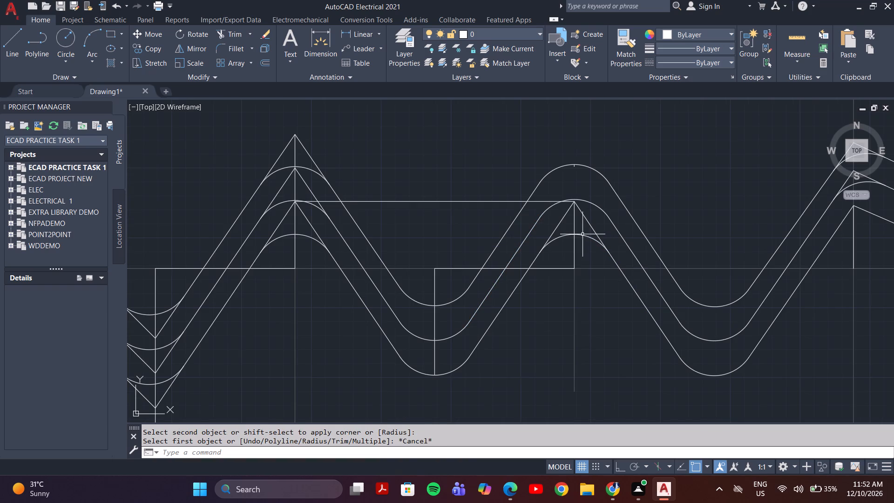
# Trim the bottom line's pointed ends above its fillet arc at the peak between the middle and rightmost valleys.
pyautogui.write('tr')
pyautogui.press('Return')
pyautogui.click(595, 226)
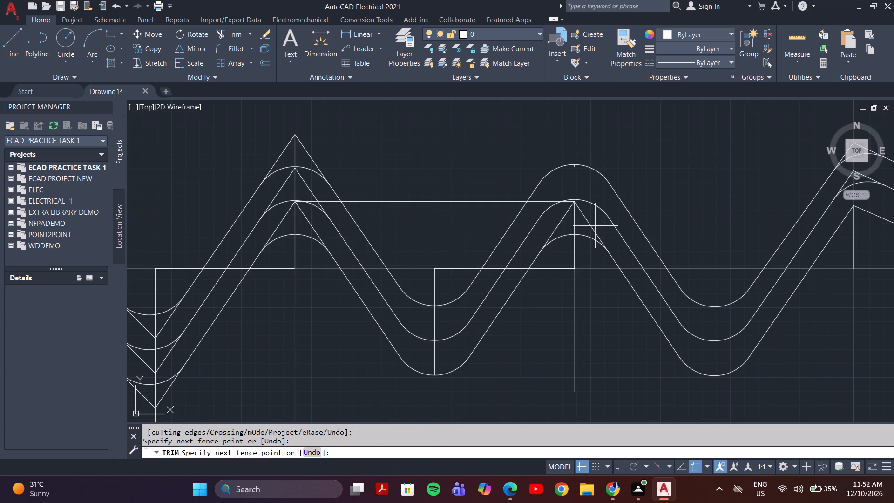
pyautogui.click(555, 224)
# Trim the pointed ends of the top and middle lines at the rightmost peak, along with the vertical pieces between them.
pyautogui.scroll(-2, 572, 236)
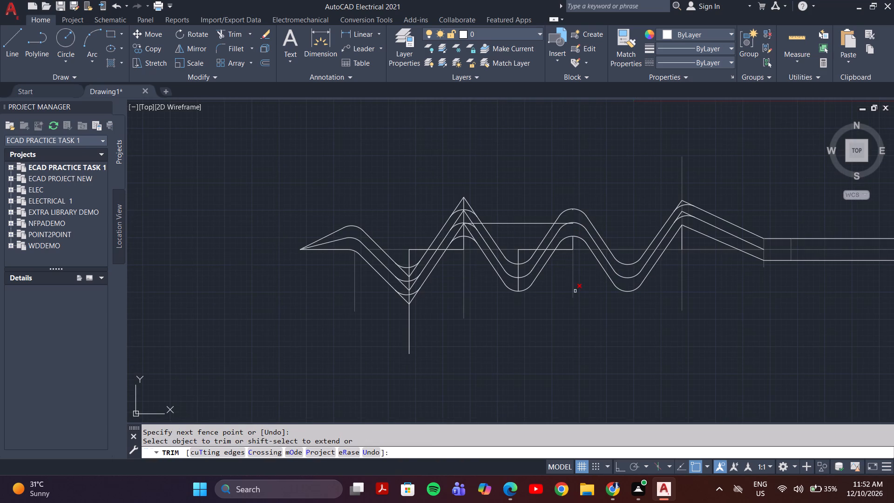
pyautogui.scroll(2, 657, 221)
pyautogui.click(735, 167)
pyautogui.click(691, 175)
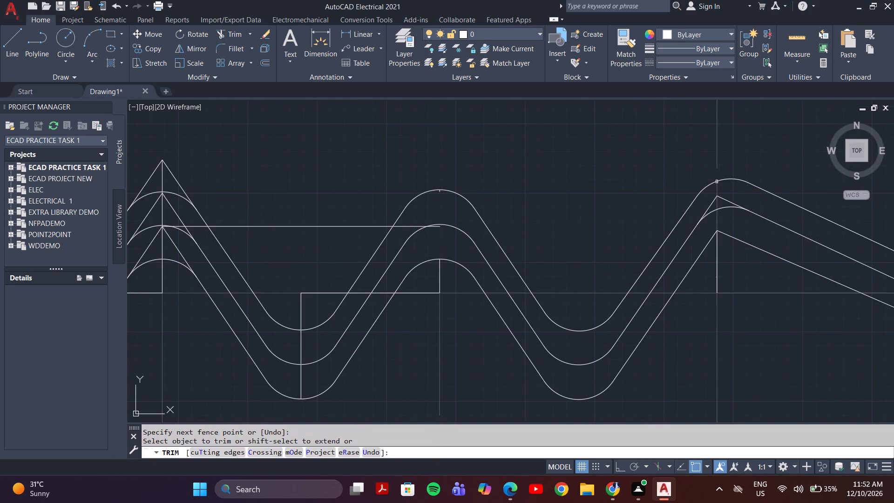
pyautogui.click(746, 196)
pyautogui.click(700, 208)
pyautogui.press('Escape')
# Fillet the bottom line's corner at the rightmost peak with radius 2, using the Multiple option and No trim mode.
pyautogui.press('f')
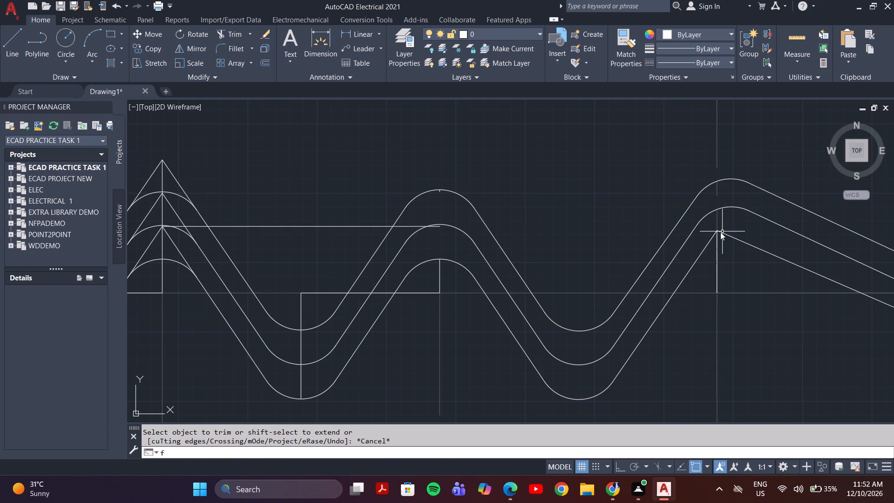
pyautogui.press('Return')
pyautogui.click(421, 453)
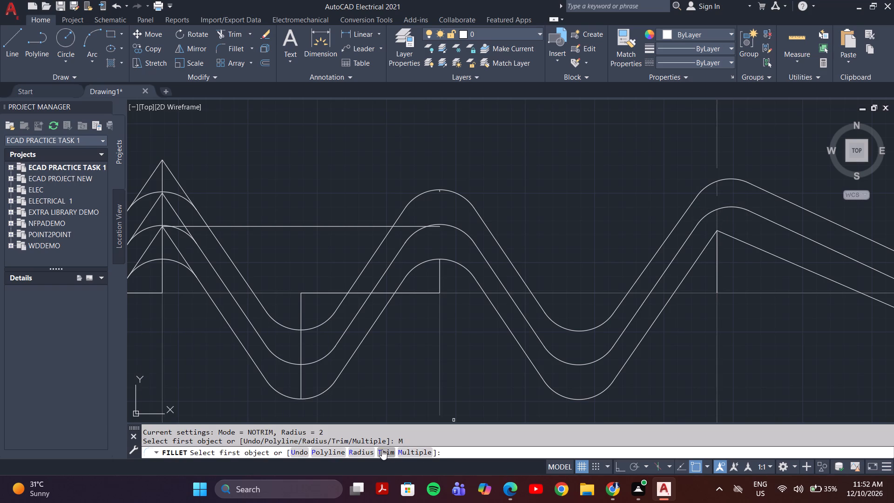
pyautogui.click(371, 450)
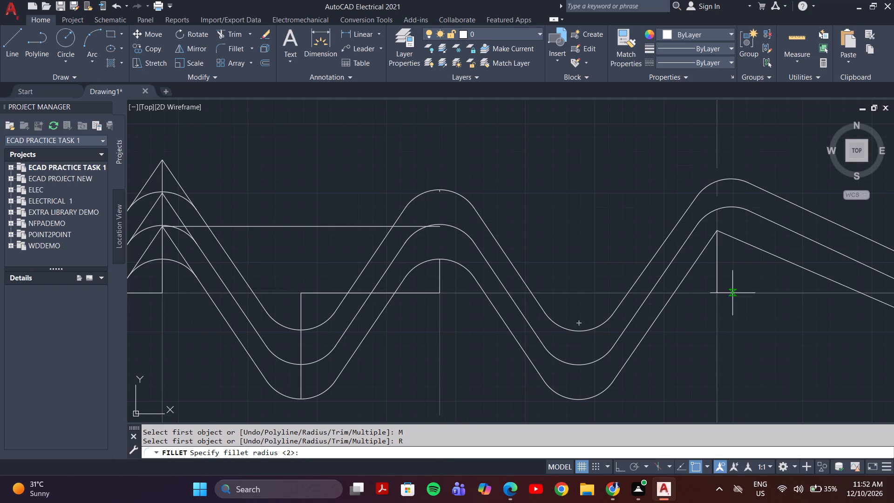
pyautogui.press('space')
pyautogui.click(704, 255)
pyautogui.click(738, 239)
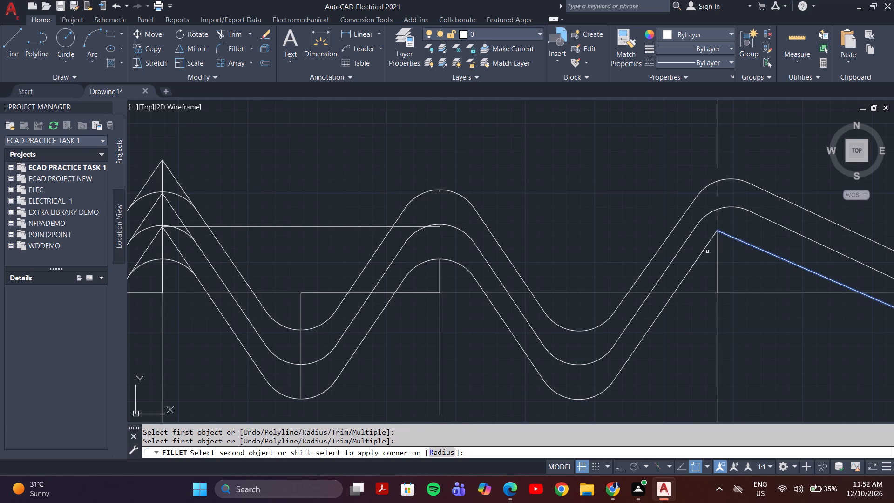
pyautogui.click(703, 252)
pyautogui.press('Escape')
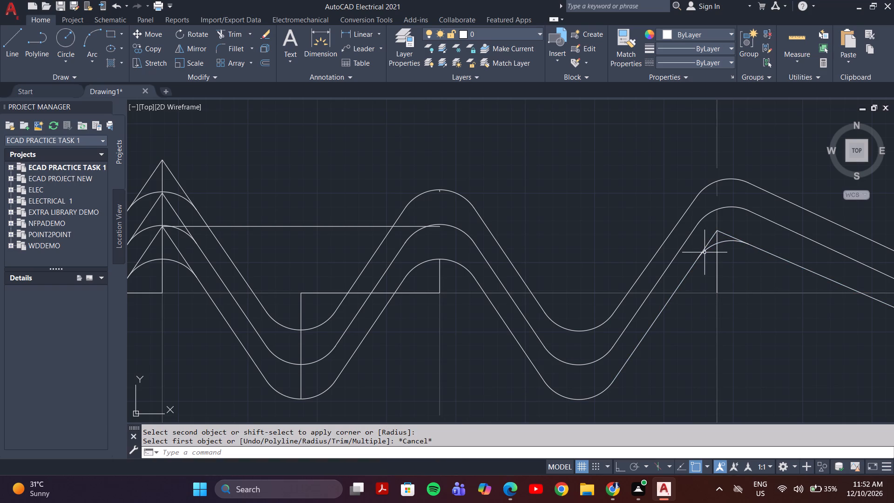
# Trim the bottom line's pointed ends and the vertical piece above its fillet arc at the rightmost peak.
pyautogui.write('tr')
pyautogui.press('Return')
pyautogui.click(732, 237)
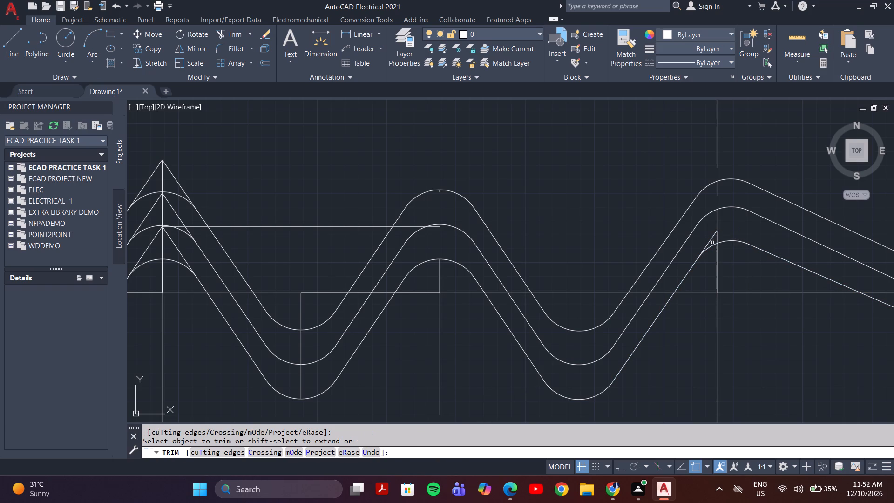
pyautogui.click(709, 243)
pyautogui.click(715, 240)
pyautogui.click(721, 236)
# Trim the pointed ends of all three lines above their fillet arcs at the peak between the leftmost and middle valleys.
pyautogui.scroll(-1, 575, 268)
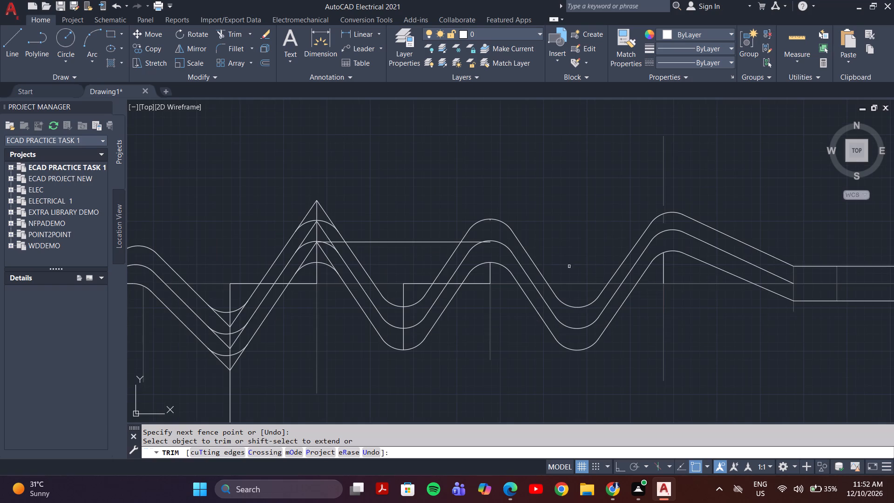
pyautogui.click(299, 210)
pyautogui.click(352, 206)
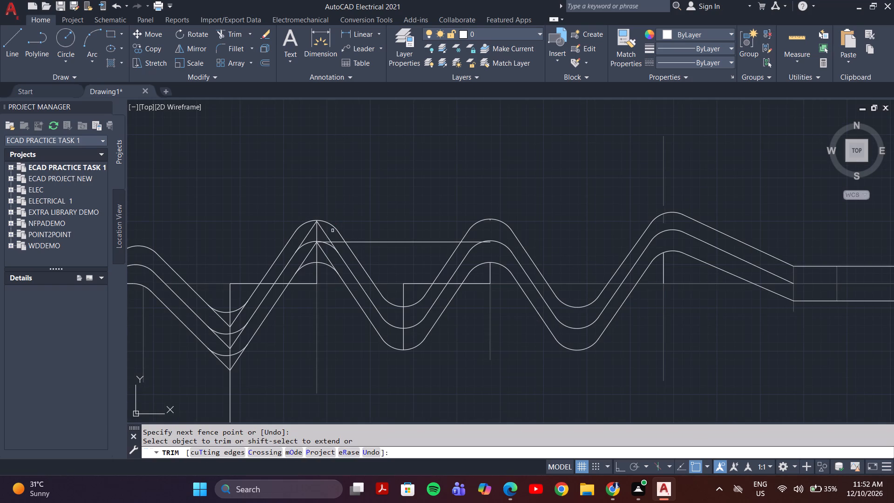
pyautogui.click(332, 231)
pyautogui.click(303, 237)
pyautogui.click(303, 252)
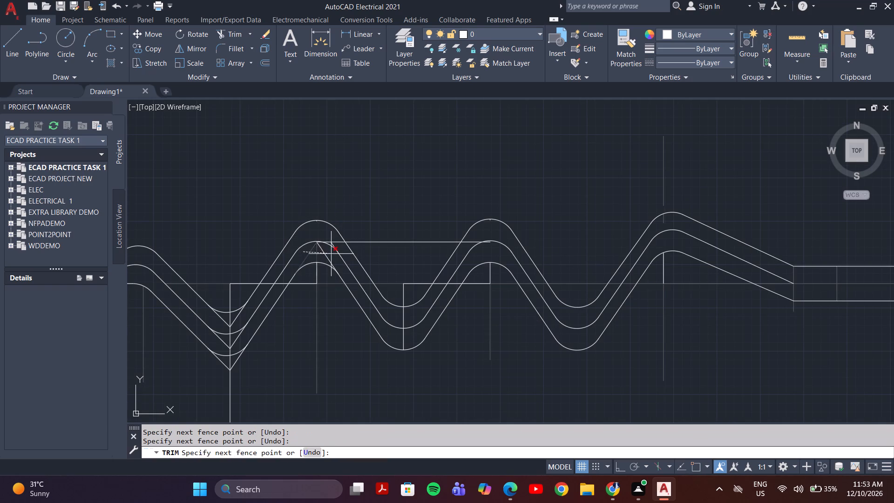
pyautogui.click(332, 254)
pyautogui.scroll(4, 336, 243)
pyautogui.click(313, 224)
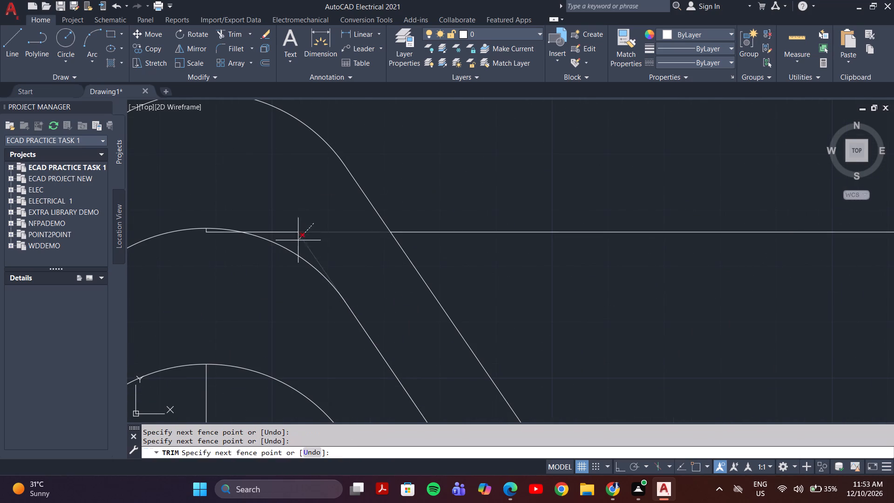
pyautogui.click(298, 240)
pyautogui.press('Escape')
# Erase the horizontal line pieces joining the two middle peaks and the short vertical stubs left under the arcs of the left one.
pyautogui.click(292, 232)
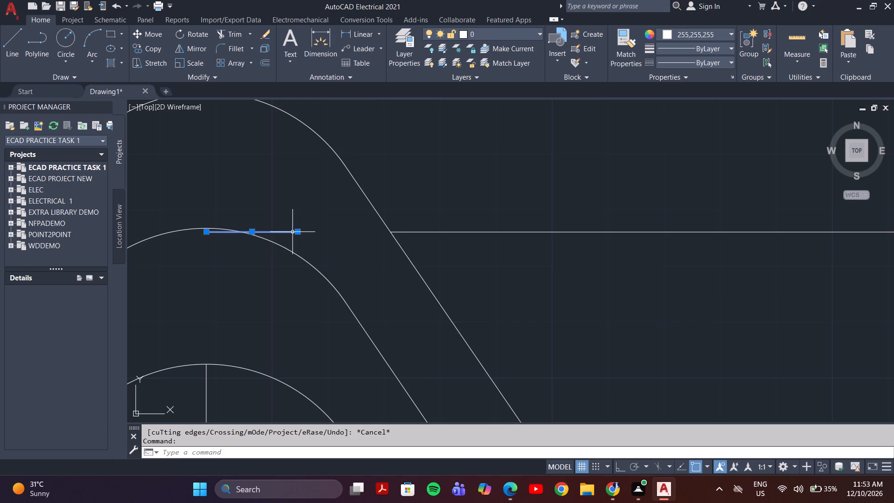
pyautogui.press('Delete')
pyautogui.scroll(4, 200, 228)
pyautogui.click(245, 241)
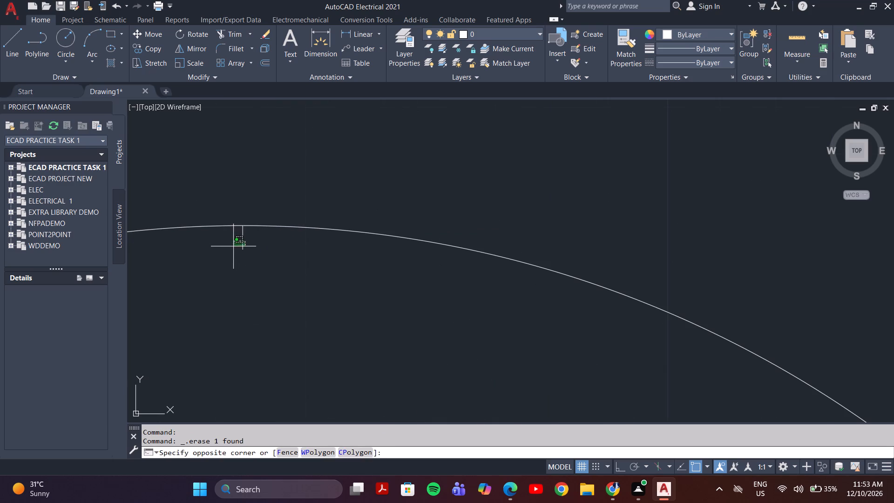
pyautogui.click(233, 246)
pyautogui.press('Delete')
pyautogui.scroll(-6, 318, 268)
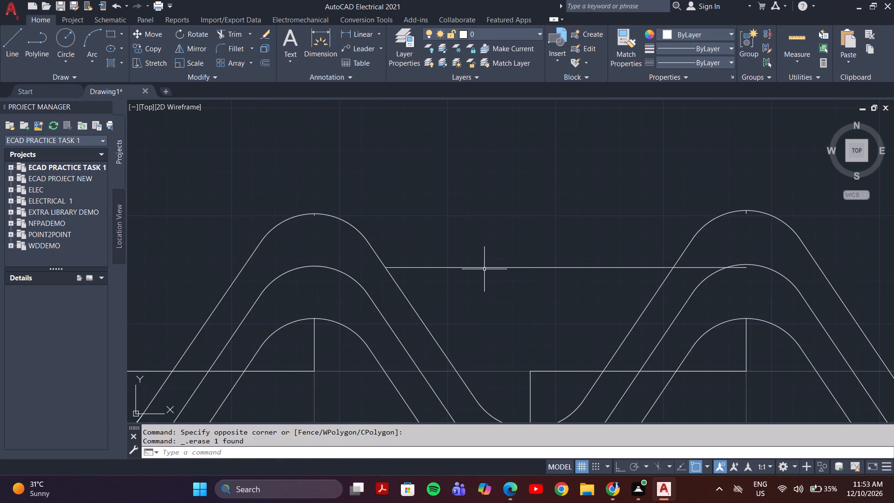
pyautogui.click(484, 268)
pyautogui.press('Delete')
pyautogui.scroll(-5, 464, 284)
pyautogui.scroll(5, 459, 284)
pyautogui.scroll(2, 368, 232)
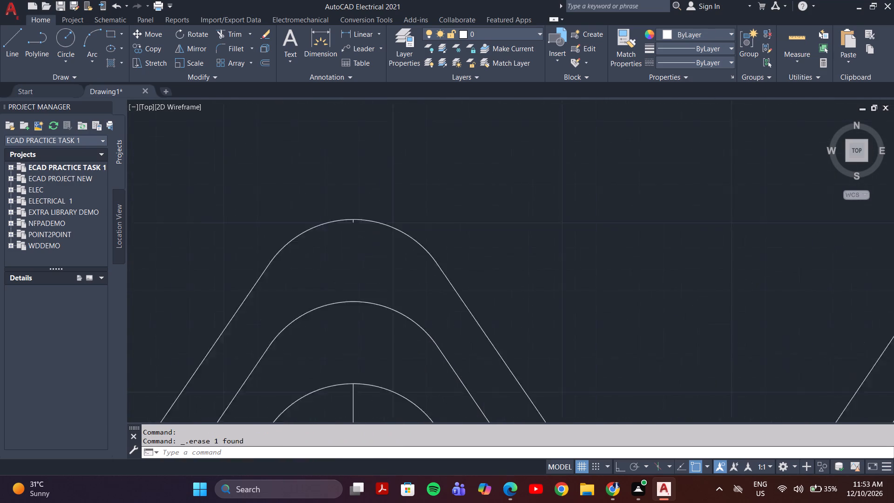
pyautogui.scroll(2, 368, 232)
pyautogui.click(303, 188)
pyautogui.press('Delete')
# Erase the horizontal and vertical construction lines below the two middle peaks and the long vertical line in the valley between them.
pyautogui.scroll(-7, 327, 233)
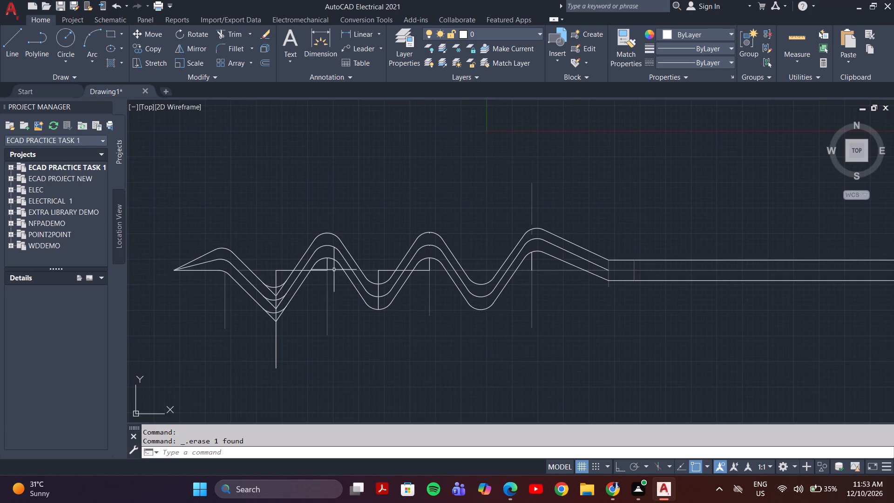
pyautogui.scroll(3, 329, 274)
pyautogui.click(325, 235)
pyautogui.click(294, 273)
pyautogui.press('Delete')
pyautogui.scroll(-3, 322, 305)
pyautogui.scroll(2, 453, 323)
pyautogui.click(397, 245)
pyautogui.click(359, 273)
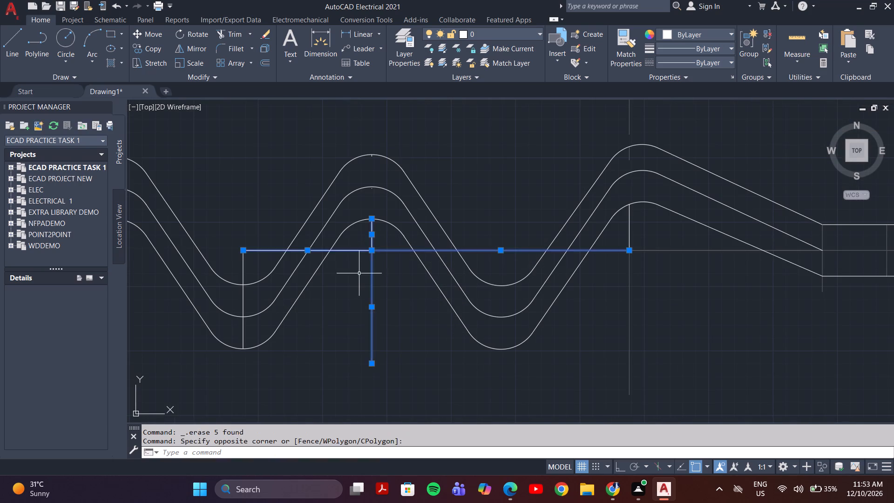
pyautogui.press('Delete')
pyautogui.click(260, 262)
pyautogui.click(239, 271)
pyautogui.press('Delete')
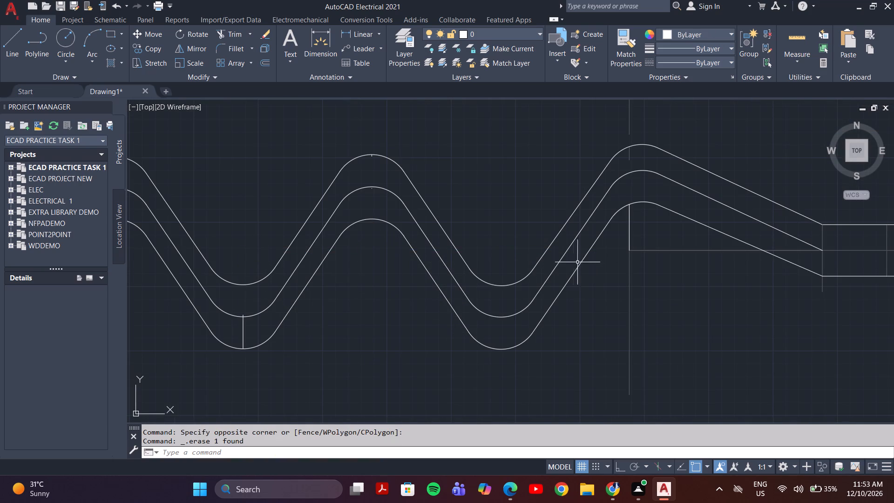
# Erase the construction lines below the rightmost peak and the vertical line pieces above it.
pyautogui.click(650, 235)
pyautogui.click(613, 279)
pyautogui.press('Delete')
pyautogui.moveTo(622, 237); pyautogui.dragTo(581, 363, button='middle')
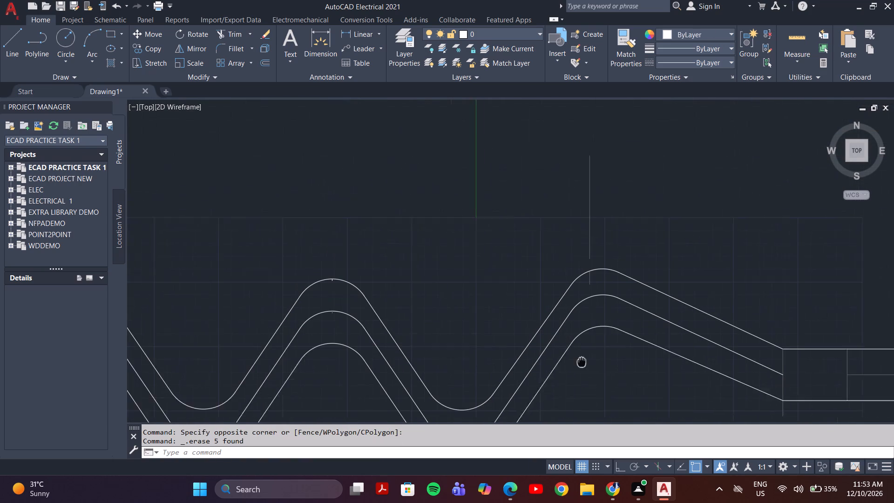
pyautogui.moveTo(581, 363); pyautogui.dragTo(574, 354, button='middle')
pyautogui.click(598, 224)
pyautogui.click(550, 237)
pyautogui.press('Delete')
pyautogui.click(583, 271)
pyautogui.press('Delete')
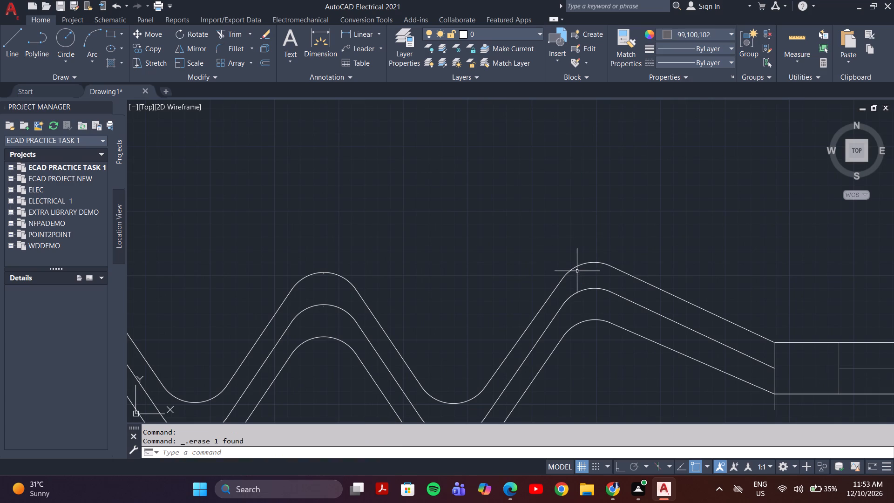
# Erase the vertical construction lines running through the leftmost valley.
pyautogui.scroll(-4, 369, 180)
pyautogui.moveTo(229, 245); pyautogui.dragTo(391, 307, button='middle')
pyautogui.scroll(4, 408, 279)
pyautogui.moveTo(459, 291); pyautogui.dragTo(12, 279, button='middle')
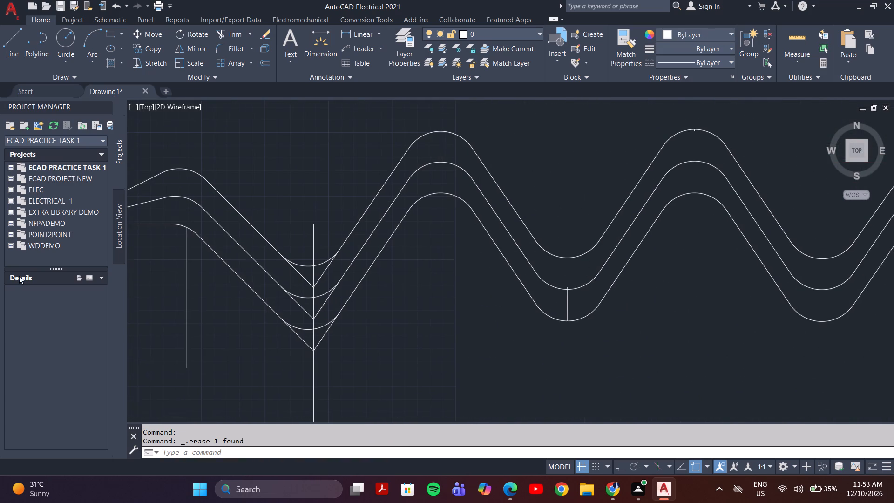
pyautogui.click(323, 272)
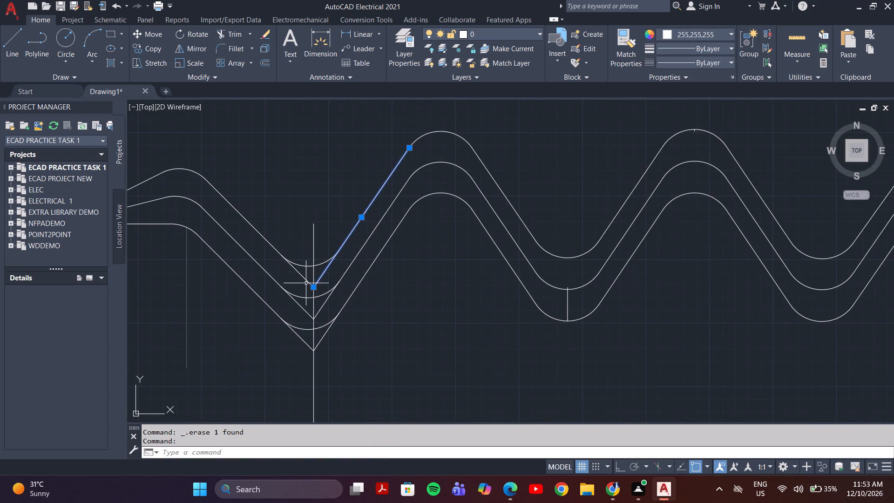
pyautogui.press('Escape')
pyautogui.click(313, 252)
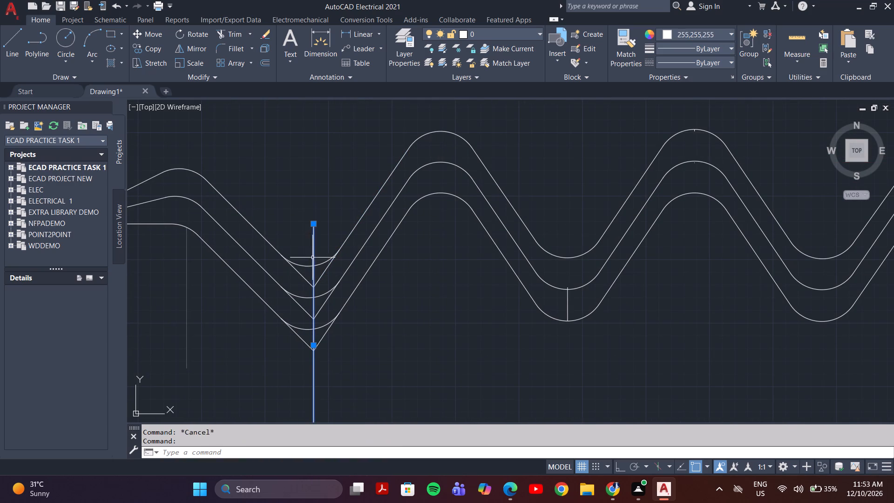
pyautogui.press('Delete')
pyautogui.click(312, 282)
pyautogui.press('Delete')
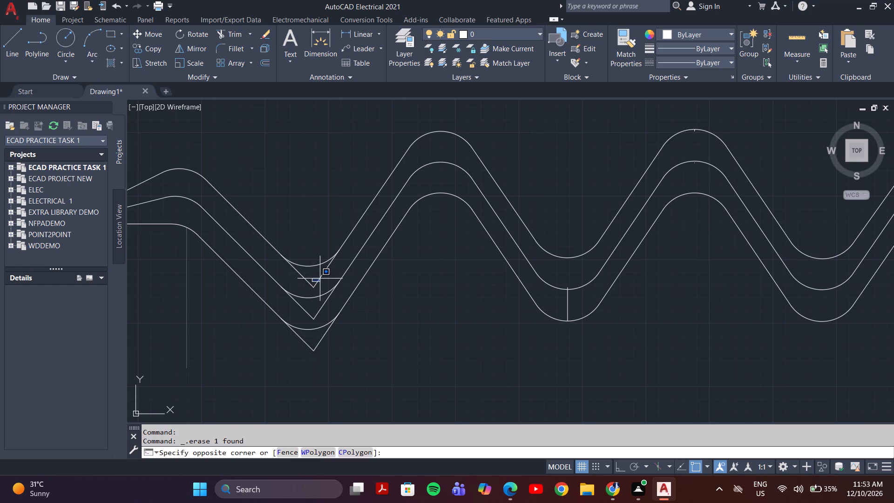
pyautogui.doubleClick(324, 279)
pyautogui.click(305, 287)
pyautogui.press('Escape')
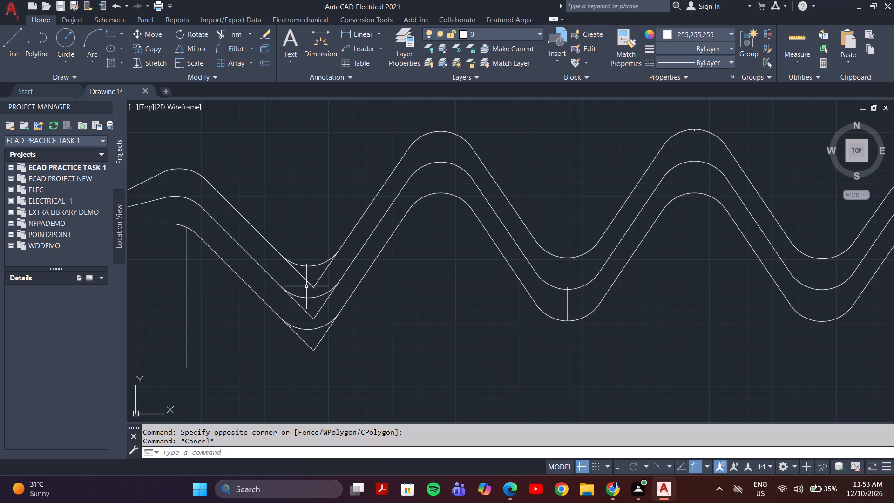
# Trim the pointed ends of the top, middle and bottom lines below the three fillet arcs in the leftmost valley.
pyautogui.write('tr')
pyautogui.press('Return')
pyautogui.click(325, 277)
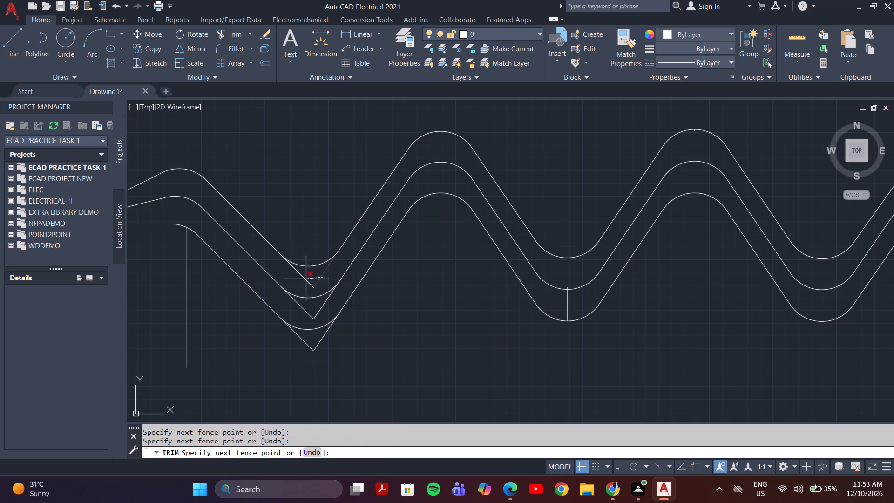
pyautogui.click(299, 280)
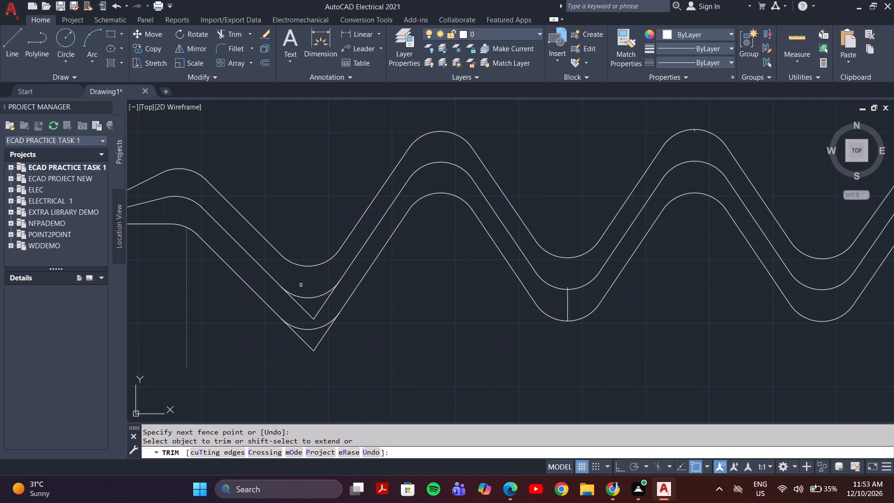
pyautogui.scroll(3, 313, 307)
pyautogui.click(346, 311)
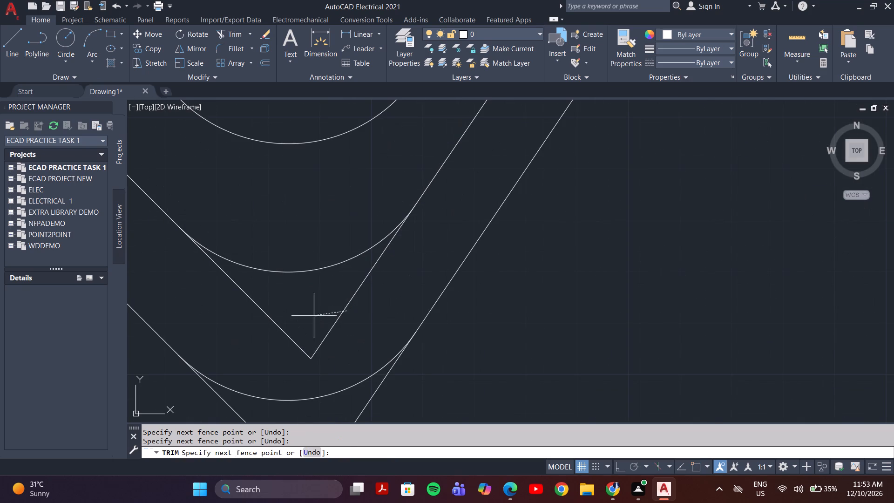
pyautogui.click(287, 318)
pyautogui.click(279, 334)
pyautogui.click(314, 316)
pyautogui.scroll(-1, 315, 316)
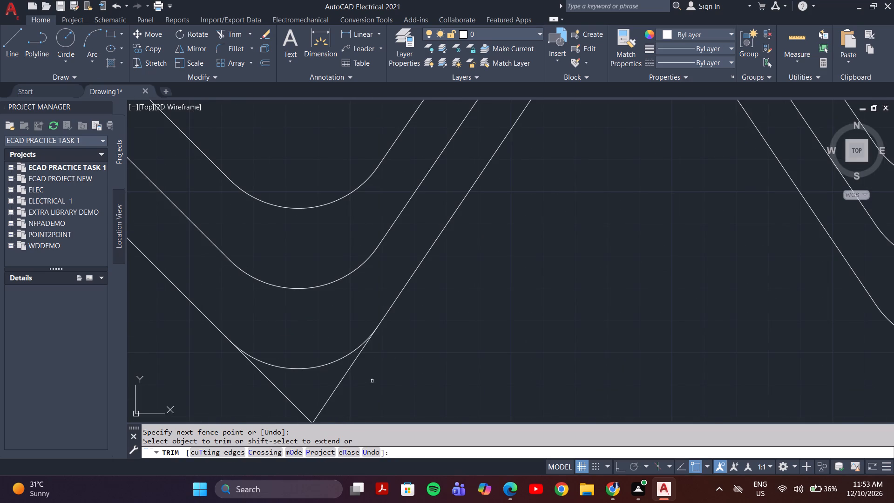
pyautogui.click(372, 381)
pyautogui.click(267, 400)
pyautogui.scroll(-4, 285, 376)
pyautogui.moveTo(286, 368); pyautogui.dragTo(436, 368, button='middle')
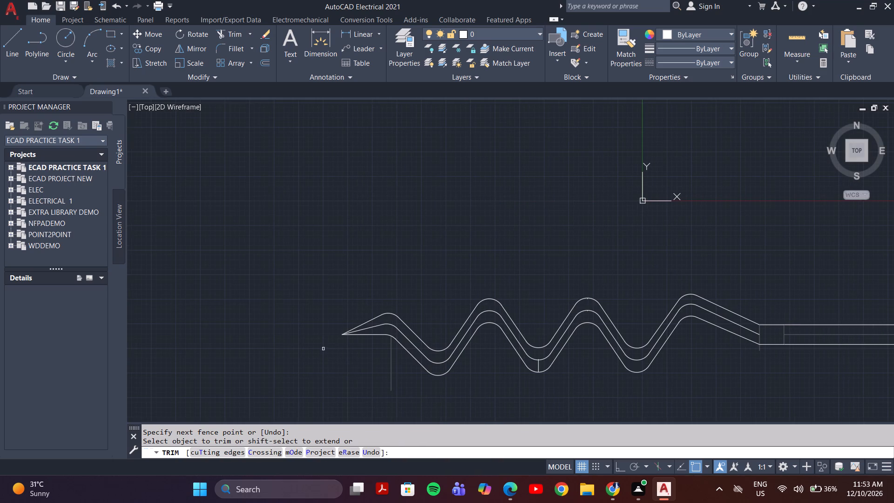
pyautogui.scroll(-2, 440, 332)
pyautogui.scroll(2, 521, 342)
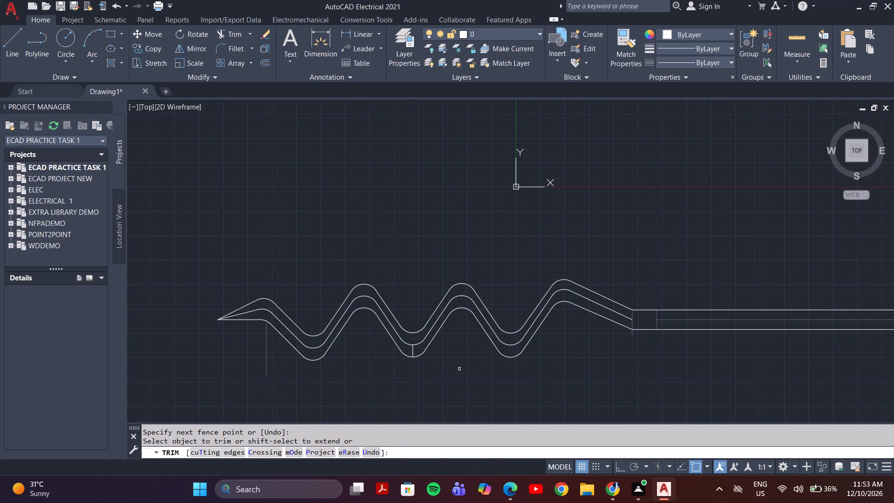
pyautogui.press('Escape')
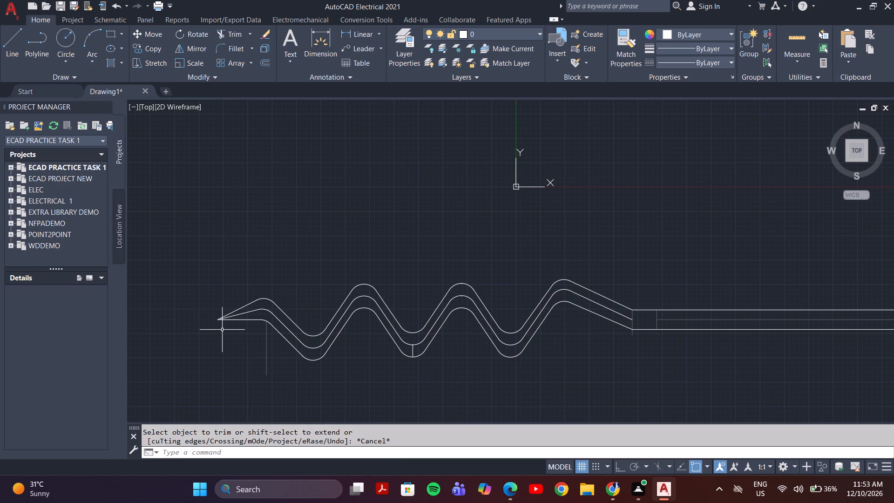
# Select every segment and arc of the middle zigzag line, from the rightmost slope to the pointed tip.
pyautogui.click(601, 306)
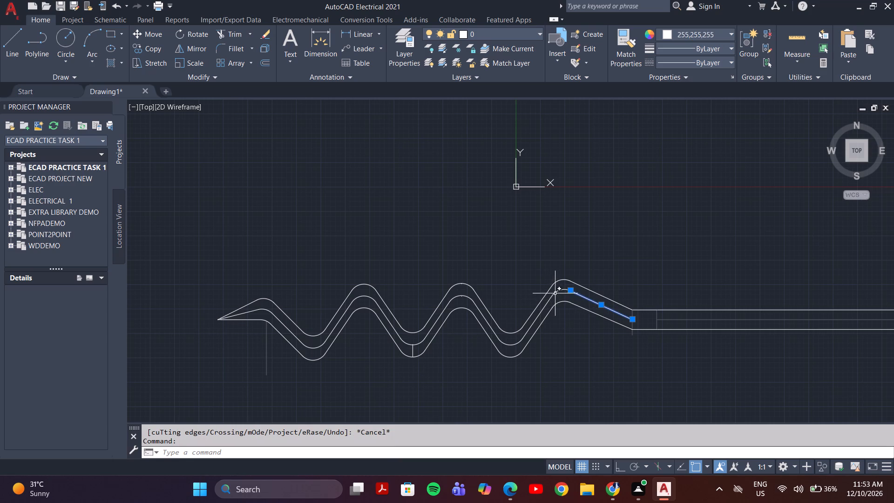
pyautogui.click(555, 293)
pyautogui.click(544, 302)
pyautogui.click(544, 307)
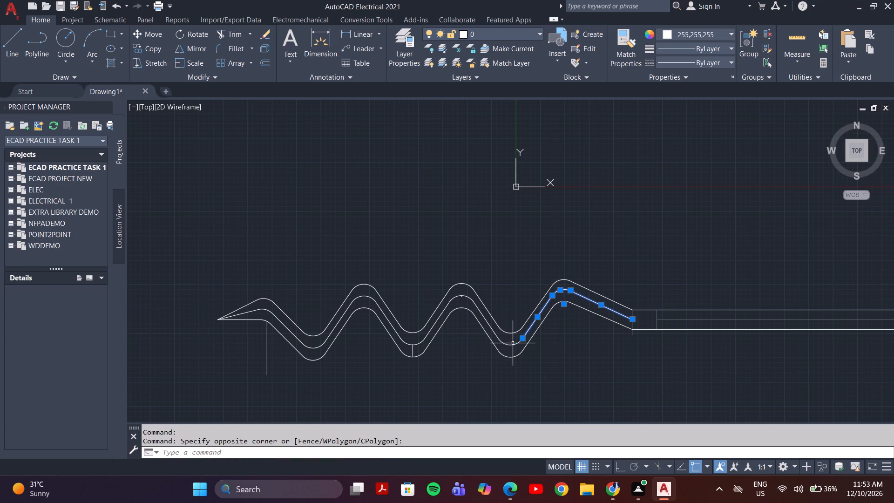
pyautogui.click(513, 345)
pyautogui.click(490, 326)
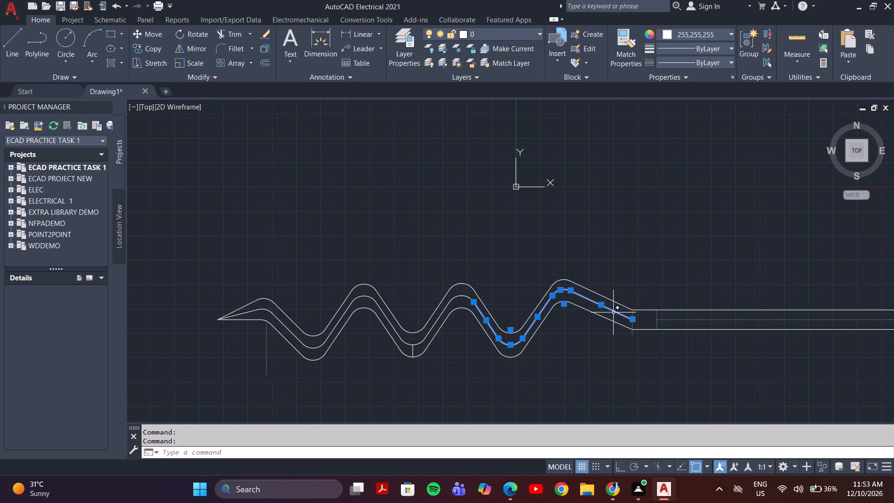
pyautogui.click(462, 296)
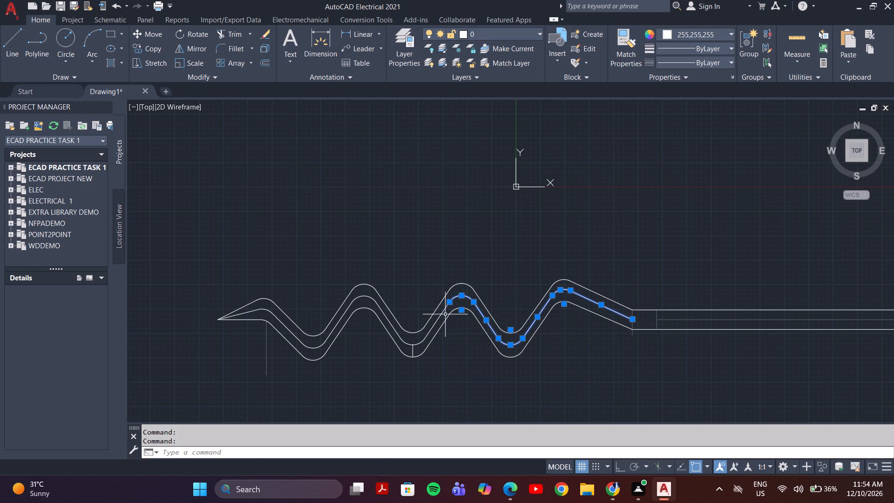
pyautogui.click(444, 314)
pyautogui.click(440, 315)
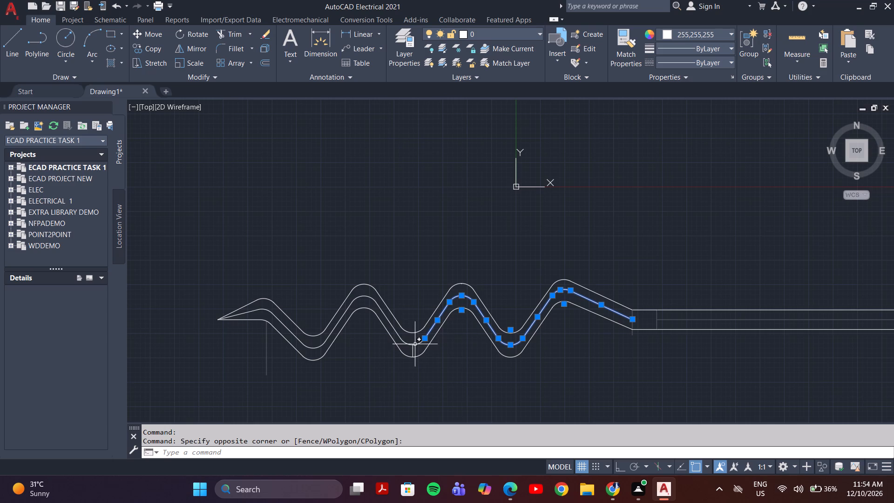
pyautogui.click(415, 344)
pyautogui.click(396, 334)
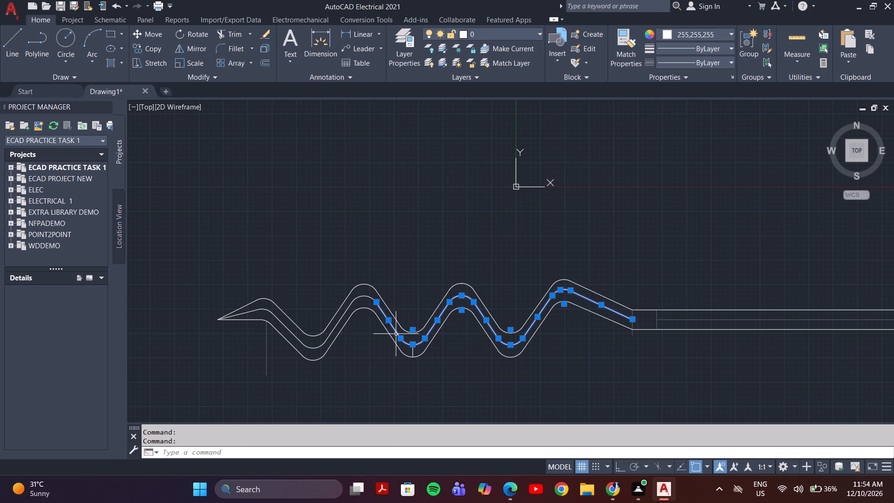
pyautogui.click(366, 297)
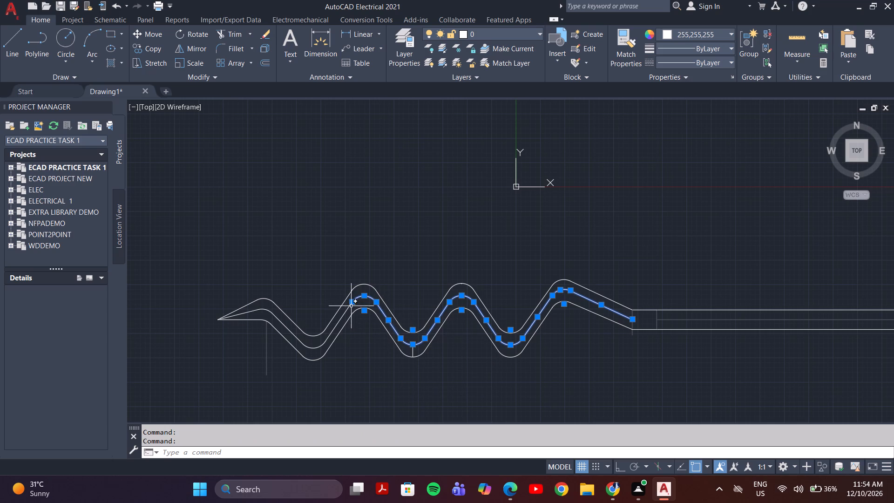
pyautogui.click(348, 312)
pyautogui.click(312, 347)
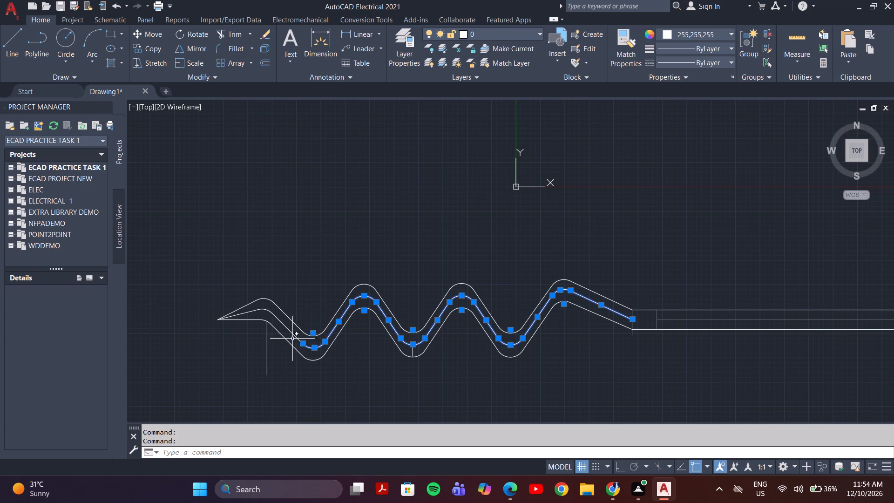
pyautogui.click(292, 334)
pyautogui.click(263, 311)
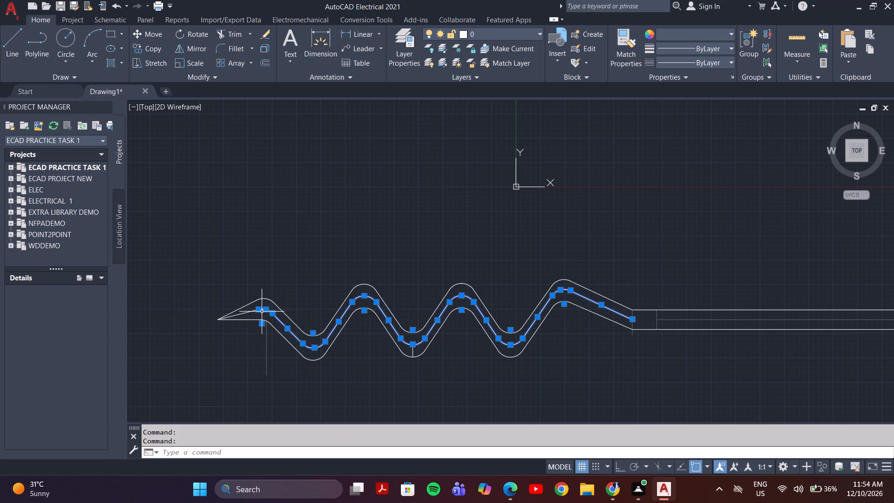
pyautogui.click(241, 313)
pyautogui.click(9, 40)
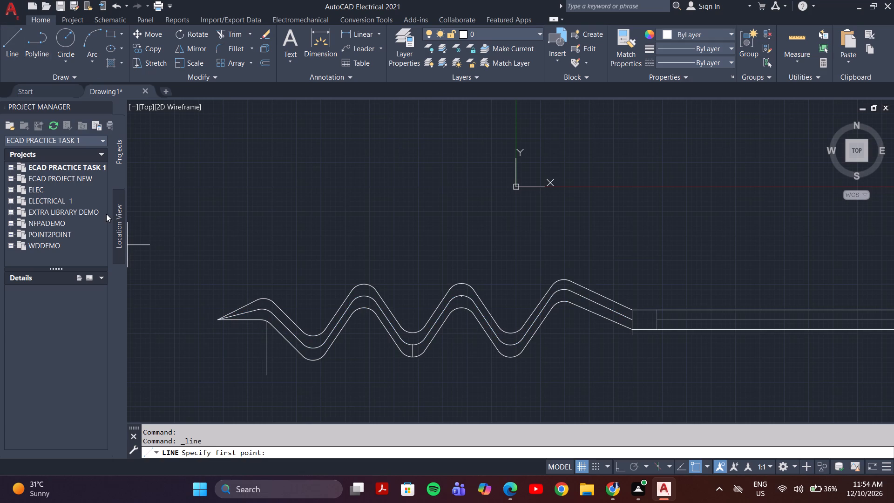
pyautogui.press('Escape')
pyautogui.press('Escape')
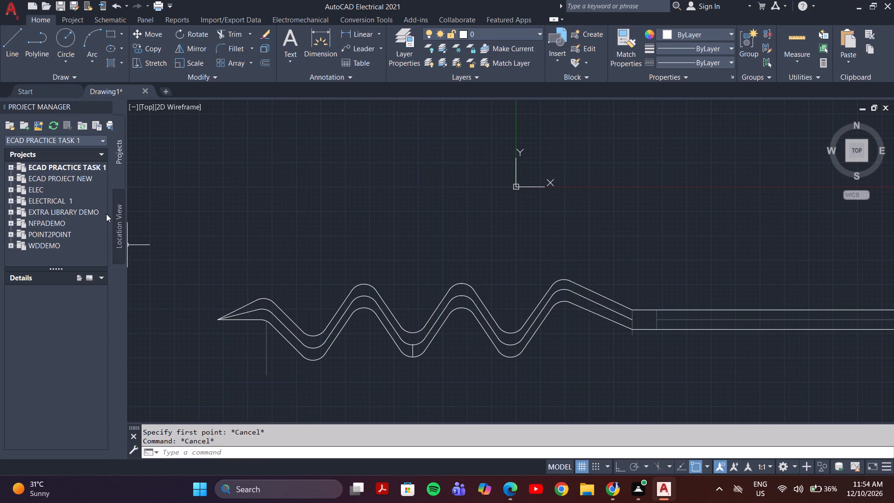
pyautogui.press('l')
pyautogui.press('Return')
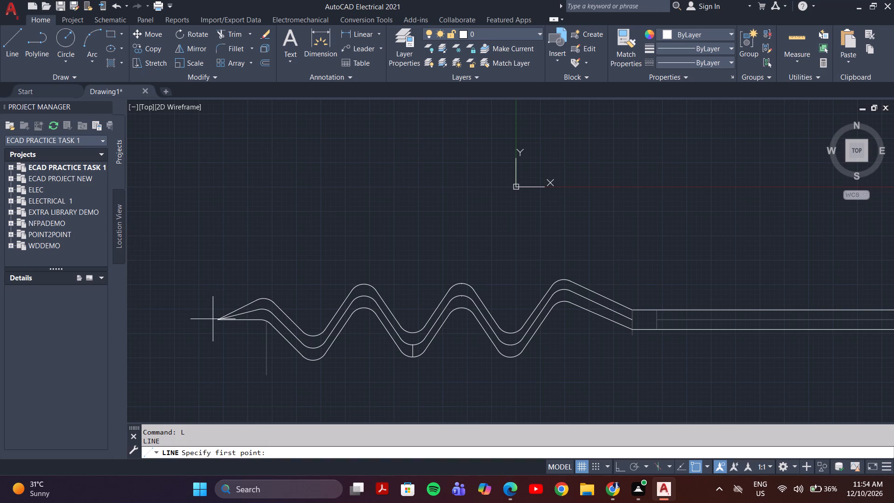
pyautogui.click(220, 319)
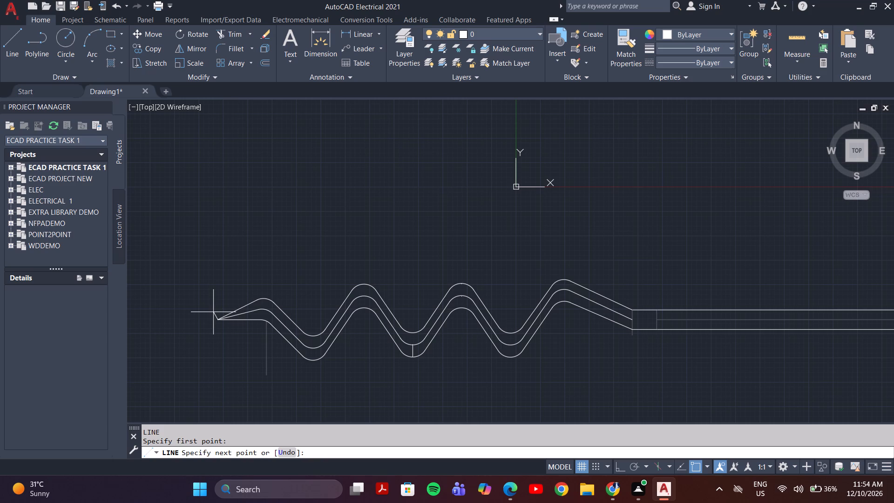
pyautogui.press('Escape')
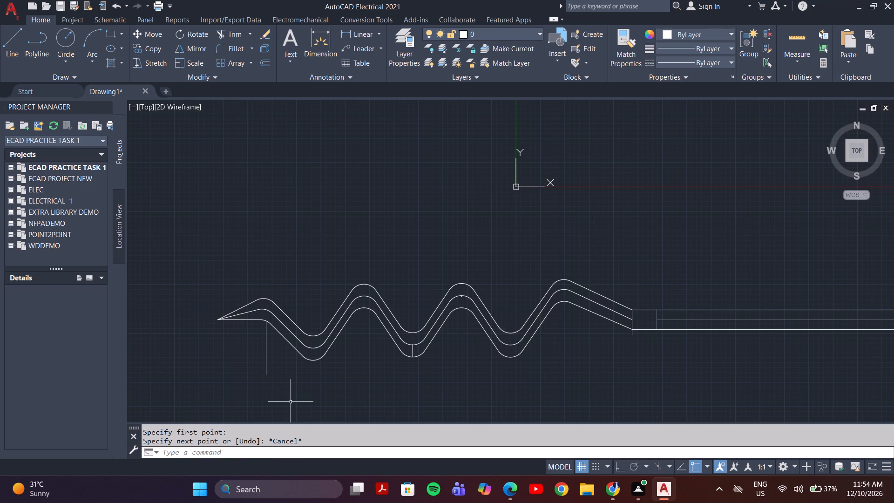
# Erase the short vertical line in the middle valley and the vertical construction line below the leftmost peak.
pyautogui.click(413, 352)
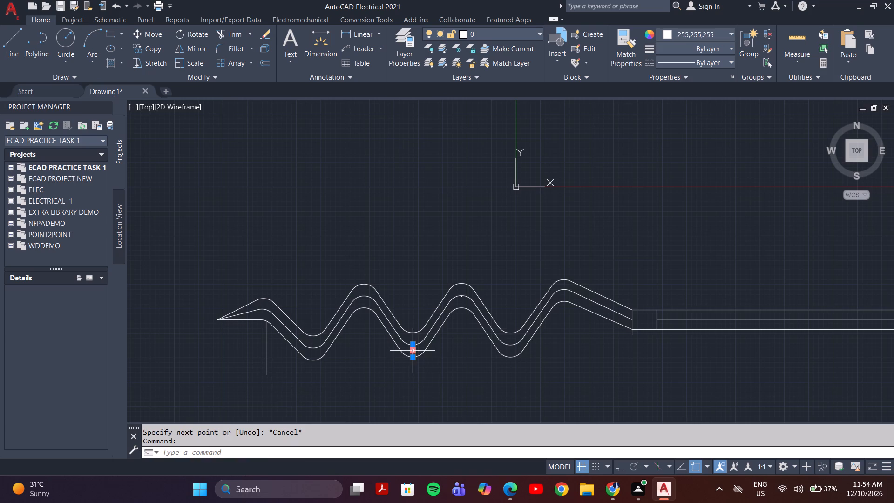
pyautogui.press('Delete')
pyautogui.click(271, 353)
pyautogui.click(248, 368)
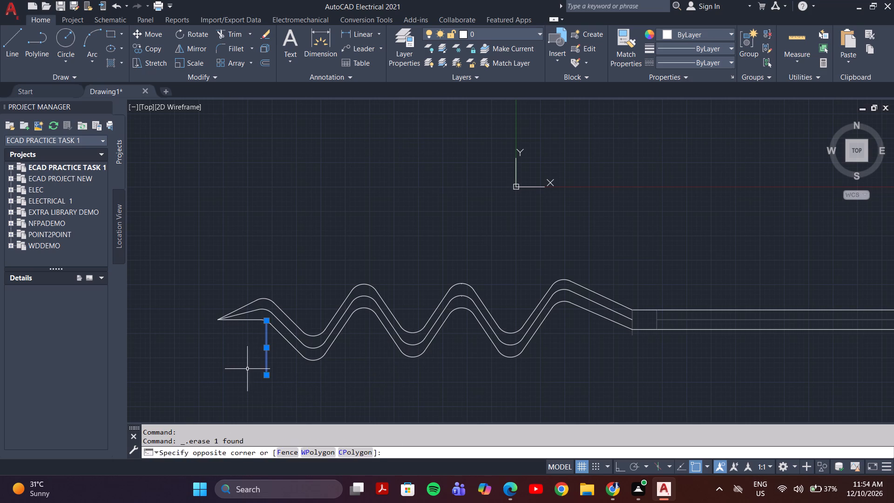
pyautogui.press('Delete')
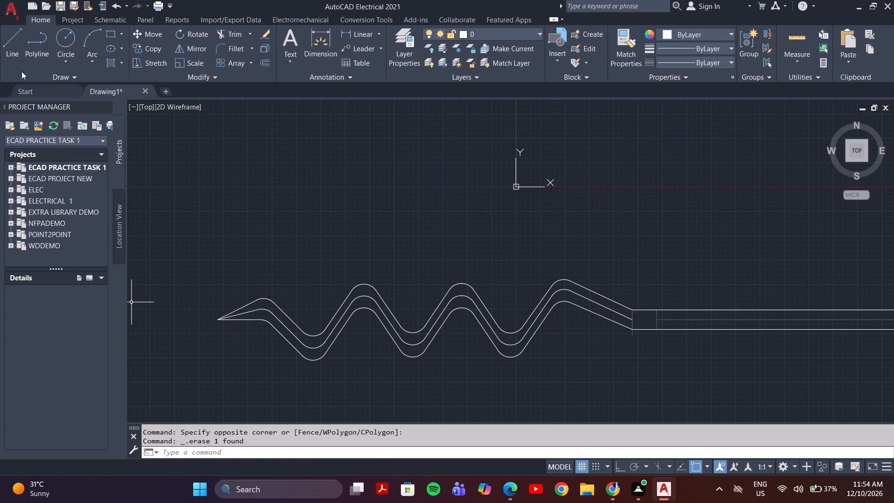
# Draw a short slanted line going up and outward from the pointed tip where the three lines meet.
pyautogui.click(17, 39)
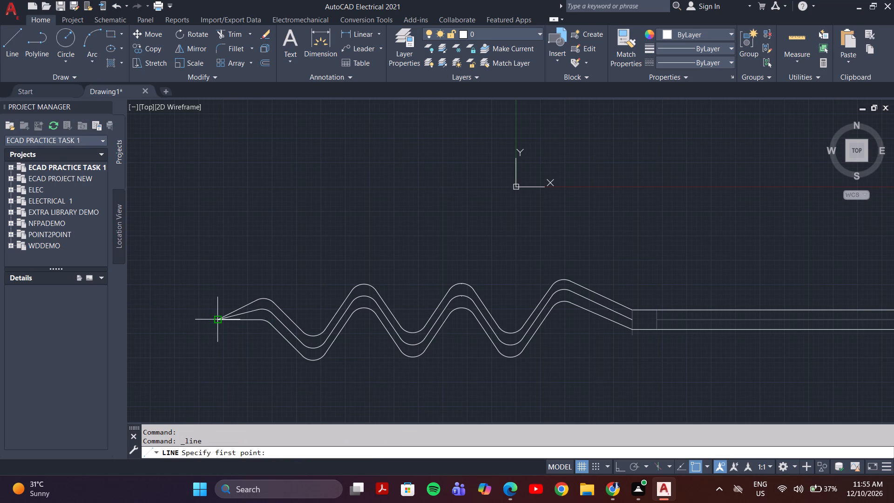
pyautogui.click(217, 320)
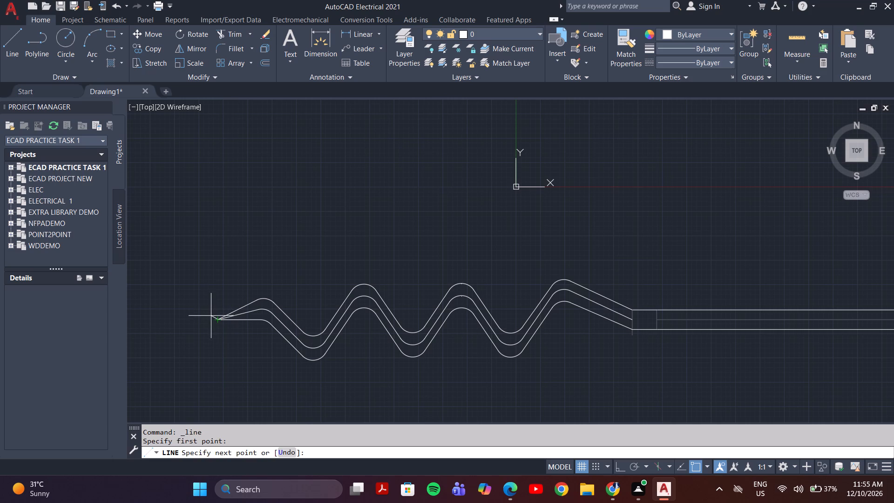
pyautogui.click(213, 315)
pyautogui.press('Escape')
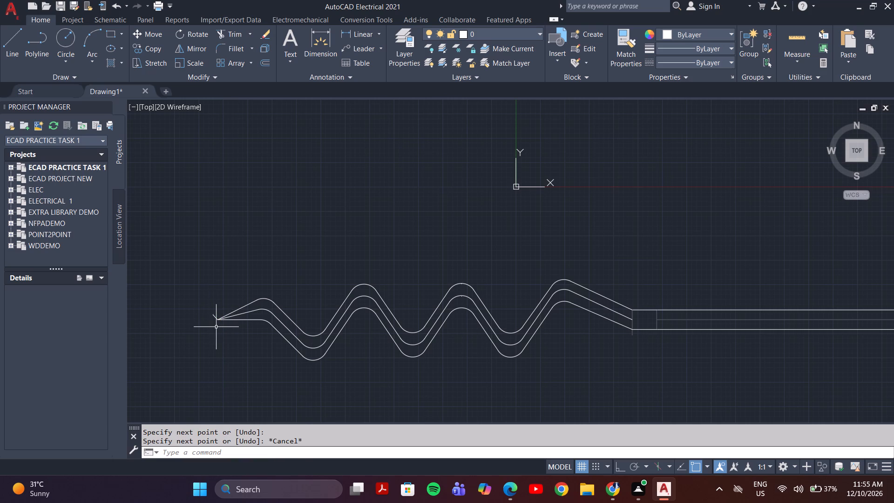
# Fillet the short slanted line with the top, middle and bottom lines at the tip, using radius 2 without trimming.
pyautogui.scroll(2, 222, 313)
pyautogui.click(205, 324)
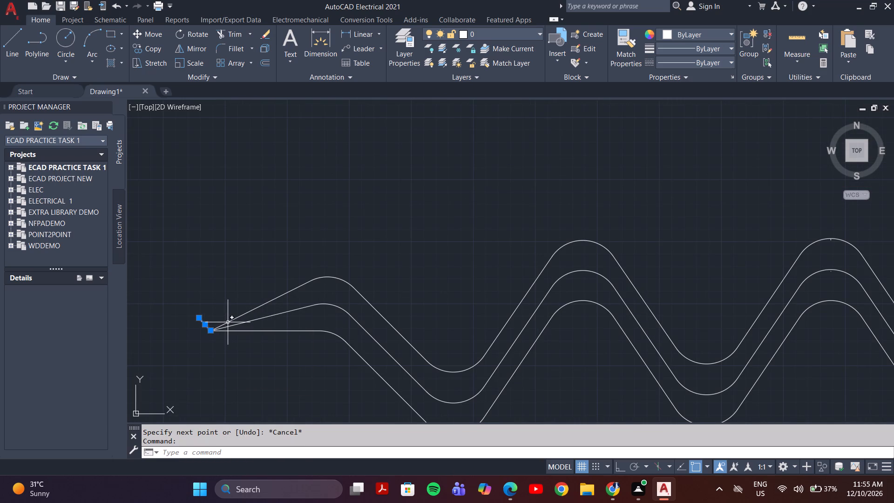
pyautogui.press('Escape')
pyautogui.press('f')
pyautogui.press('Return')
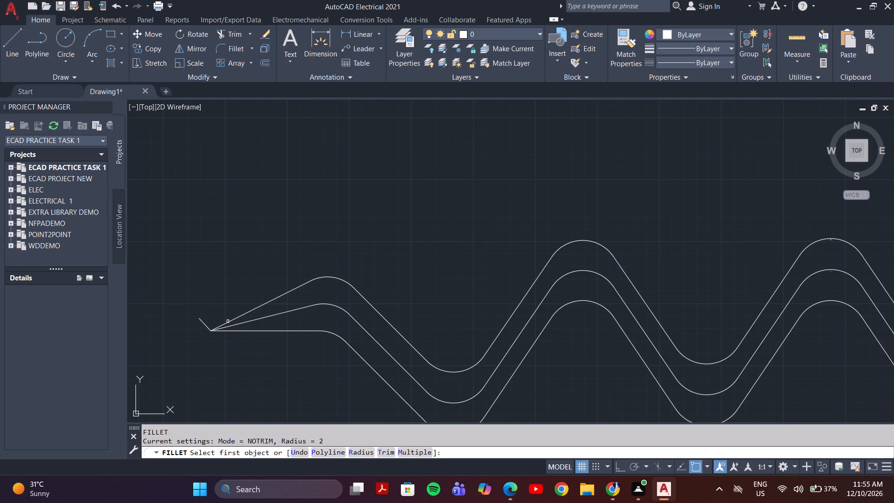
pyautogui.click(228, 321)
pyautogui.click(203, 325)
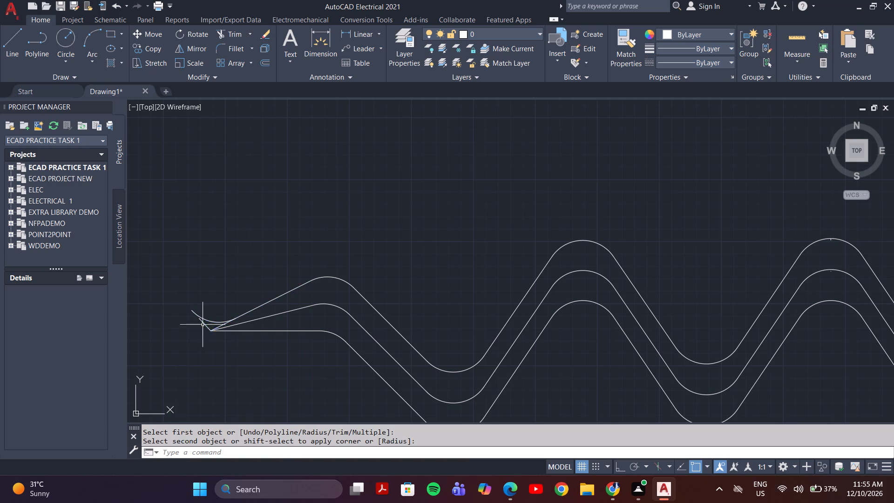
pyautogui.press('space')
pyautogui.click(203, 326)
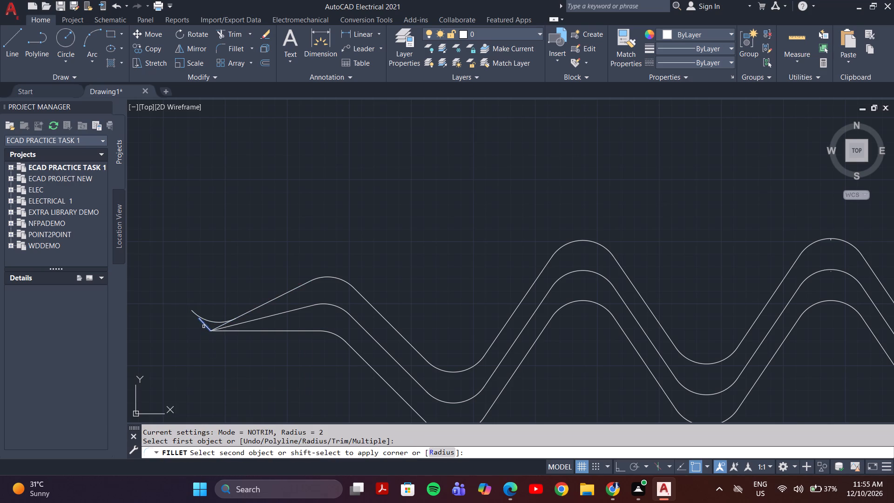
pyautogui.click(229, 326)
pyautogui.press('space')
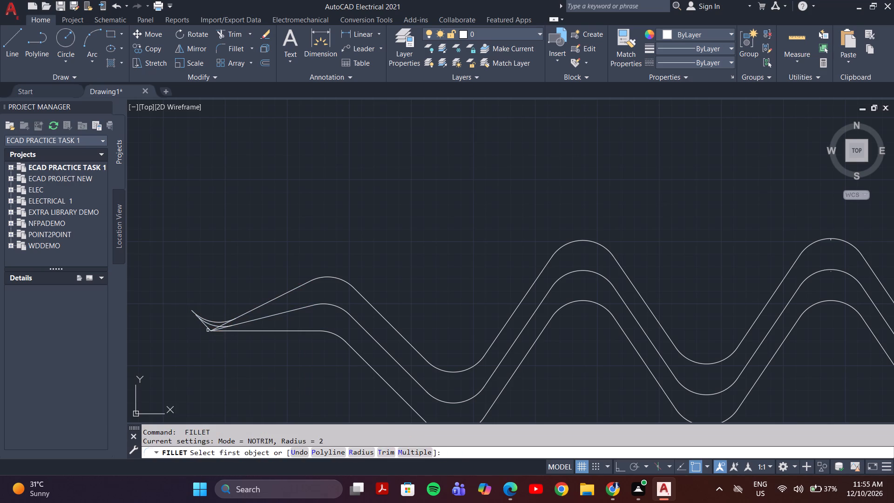
pyautogui.click(206, 329)
pyautogui.click(220, 332)
pyautogui.press('Escape')
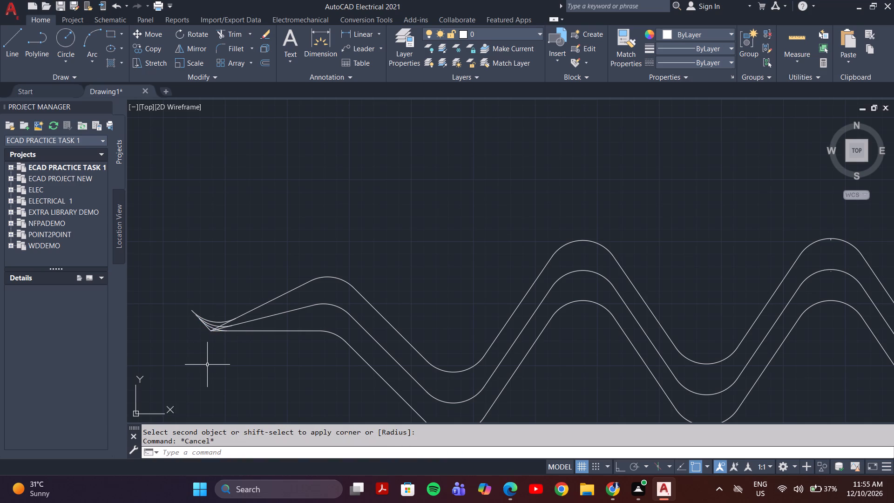
# Trim the top, middle and bottom line ends and the short slanted line below the three fillet arcs at the tip.
pyautogui.write('tr')
pyautogui.press('Return')
pyautogui.scroll(2, 196, 354)
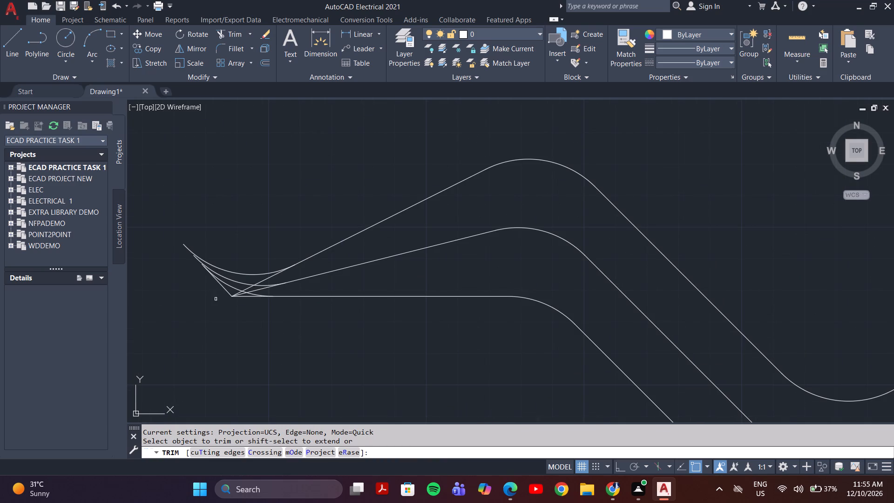
pyautogui.press('Escape')
pyautogui.scroll(3, 241, 288)
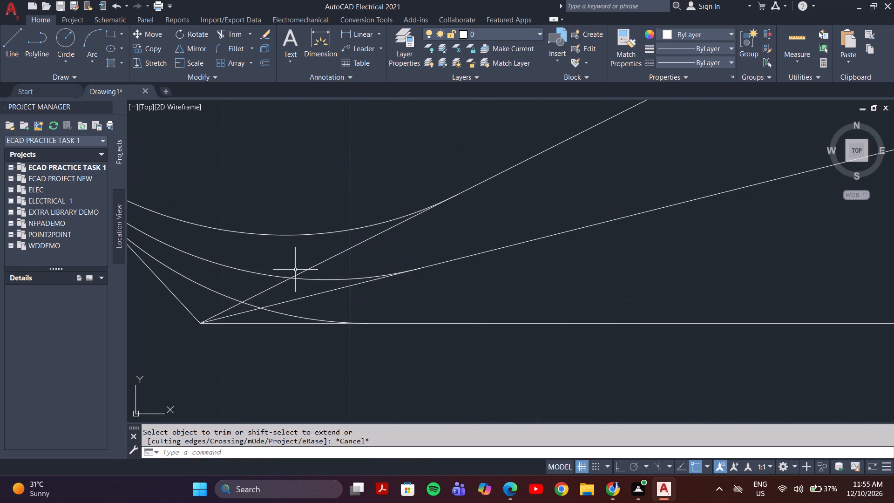
pyautogui.write('tr')
pyautogui.press('Return')
pyautogui.click(306, 272)
pyautogui.click(277, 285)
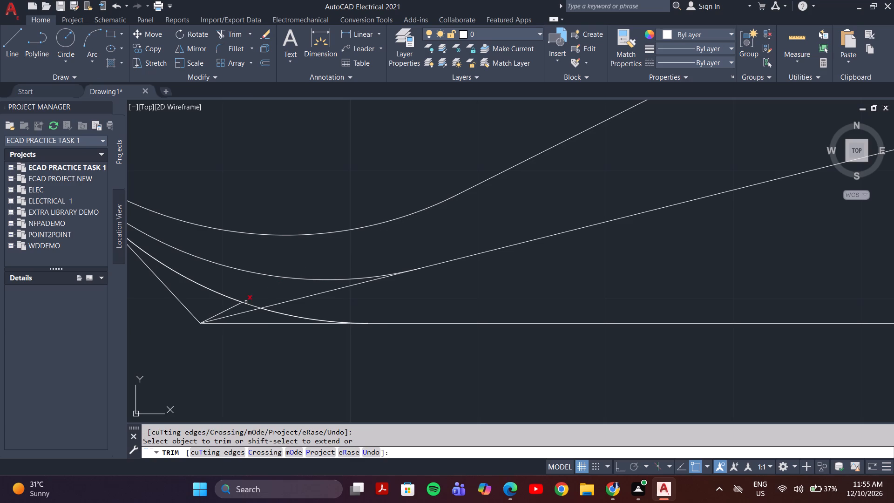
pyautogui.click(231, 307)
pyautogui.scroll(-3, 230, 307)
pyautogui.click(217, 308)
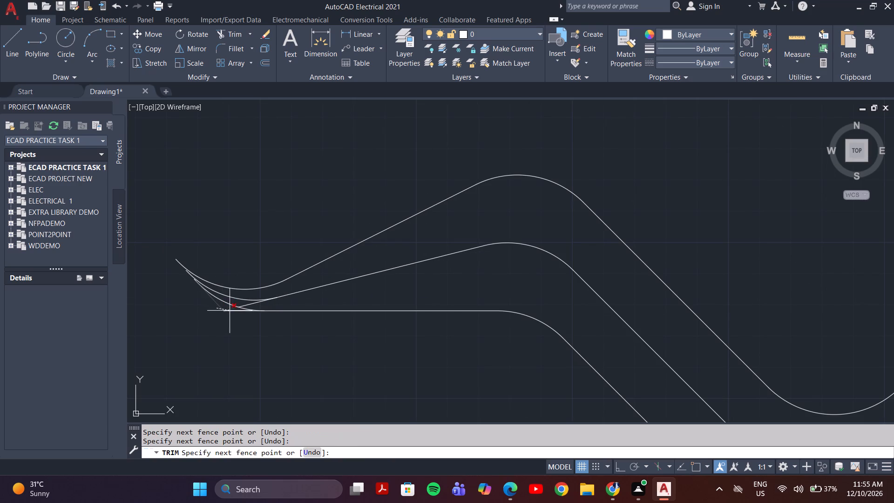
pyautogui.click(234, 315)
pyautogui.scroll(2, 217, 307)
pyautogui.click(215, 305)
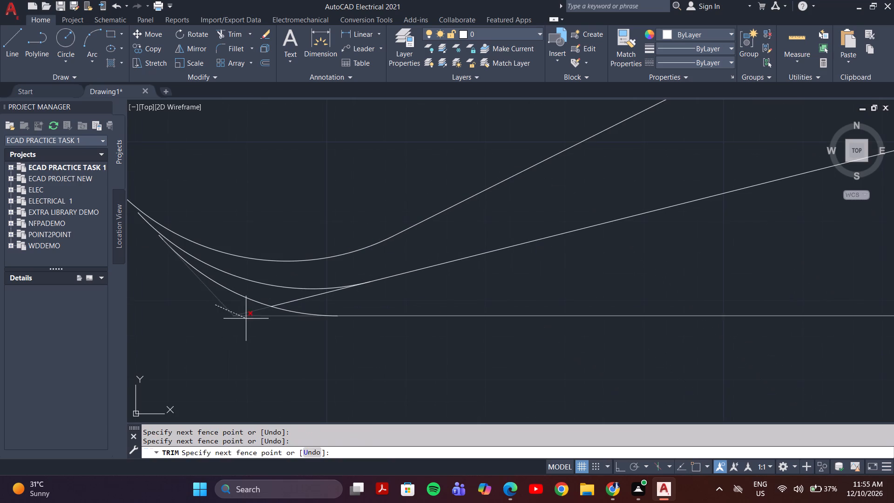
pyautogui.click(246, 319)
pyautogui.click(294, 302)
pyautogui.scroll(-2, 240, 320)
pyautogui.press('Escape')
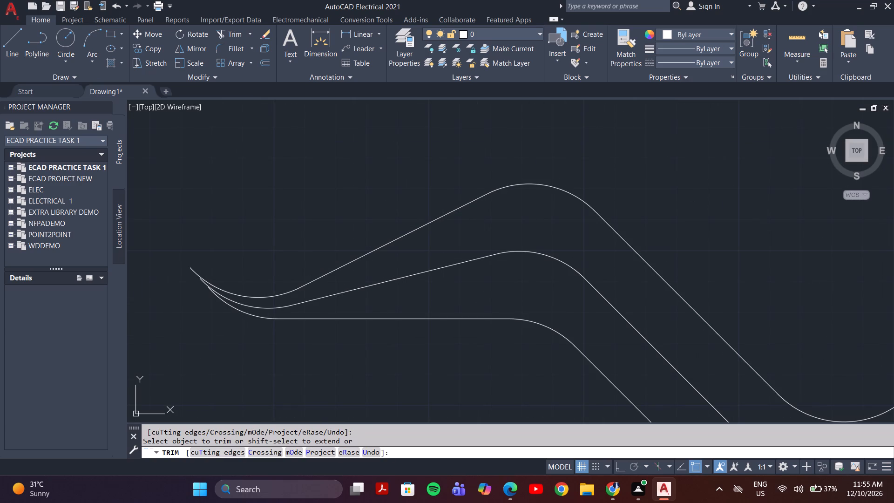
# Extend the bottom arc at the pointed tip to the middle arc, and the middle arc to the top arc.
pyautogui.scroll(1, 208, 309)
pyautogui.moveTo(208, 309); pyautogui.dragTo(217, 380, button='middle')
pyautogui.scroll(3, 217, 379)
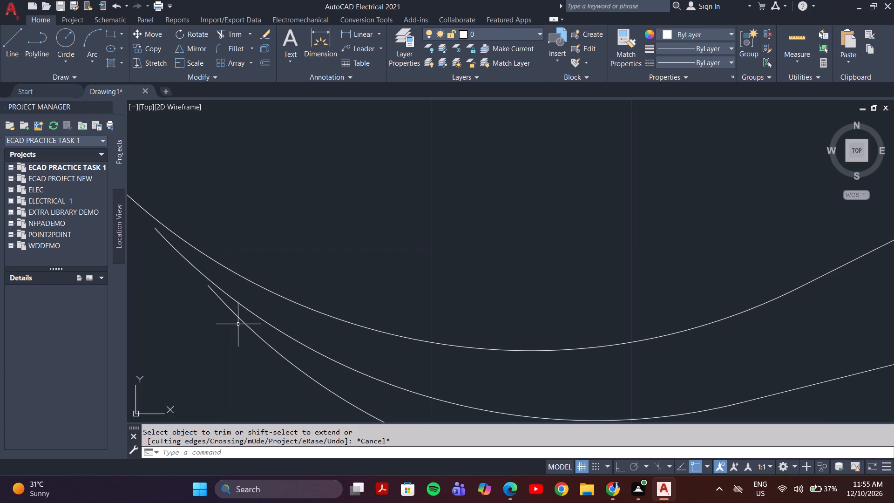
pyautogui.click(240, 321)
pyautogui.press('Escape')
pyautogui.write('ex')
pyautogui.press('Return')
pyautogui.click(224, 306)
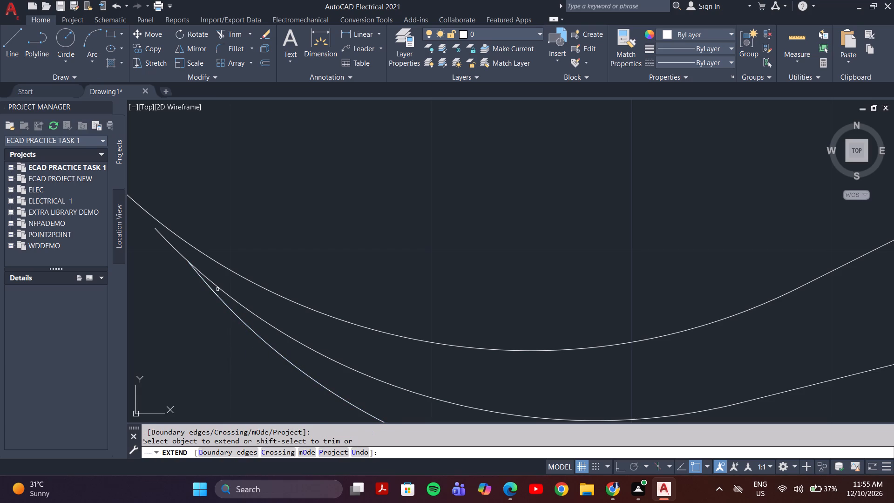
pyautogui.click(183, 256)
pyautogui.scroll(-2, 184, 261)
pyautogui.scroll(-1, 191, 321)
pyautogui.scroll(-2, 261, 338)
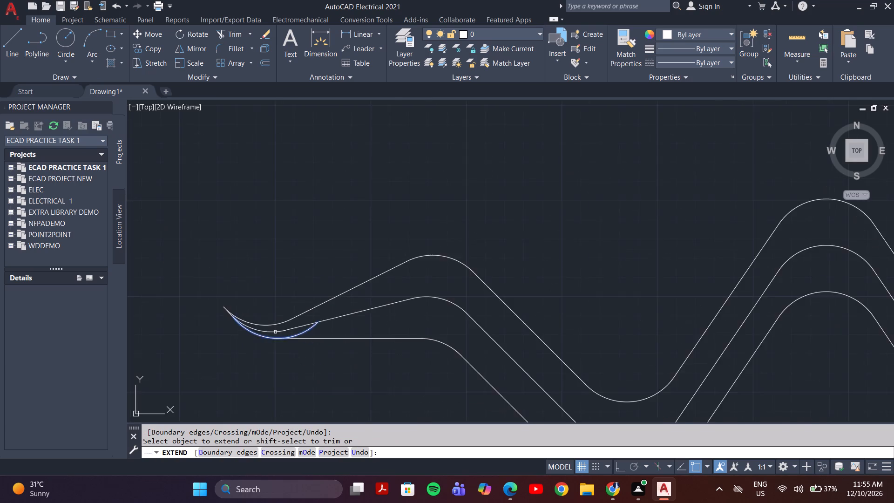
pyautogui.scroll(-3, 345, 318)
pyautogui.moveTo(323, 353); pyautogui.dragTo(219, 338, button='middle')
pyautogui.scroll(-1, 219, 338)
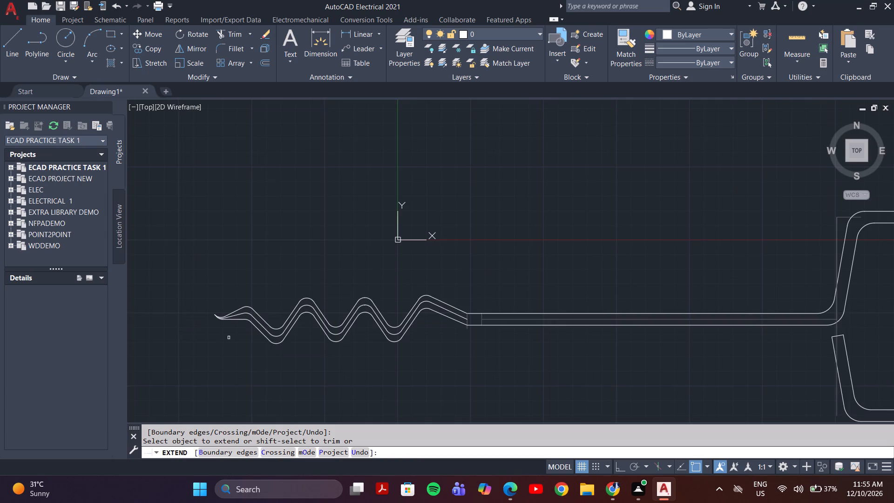
pyautogui.scroll(-1, 229, 338)
pyautogui.moveTo(280, 349); pyautogui.dragTo(254, 353, button='middle')
pyautogui.scroll(1, 286, 350)
pyautogui.scroll(-2, 286, 350)
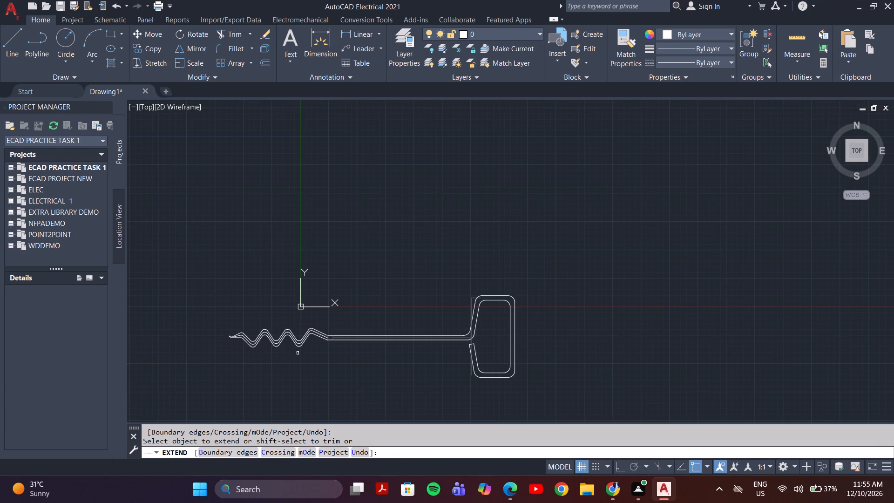
pyautogui.moveTo(301, 358); pyautogui.dragTo(336, 349, button='middle')
pyautogui.scroll(2, 357, 336)
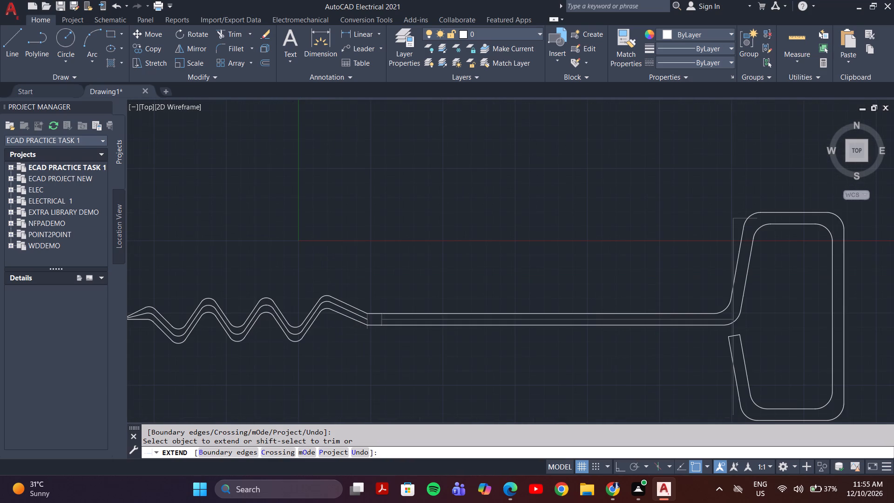
pyautogui.press('Escape')
# Change the zigzag's whole middle line, all segments and arcs from the straight shaft to the pointed tip, to dark grey.
pyautogui.click(363, 318)
pyautogui.scroll(5, 321, 313)
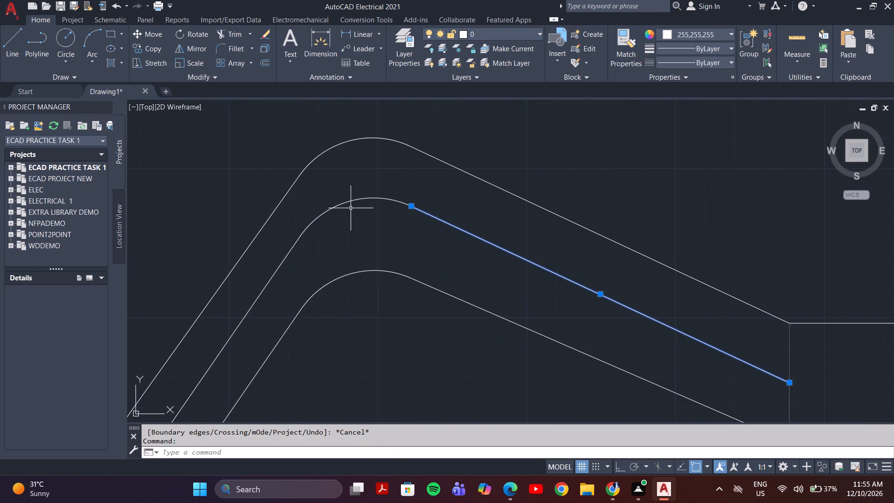
pyautogui.click(349, 197)
pyautogui.click(295, 267)
pyautogui.scroll(-3, 280, 284)
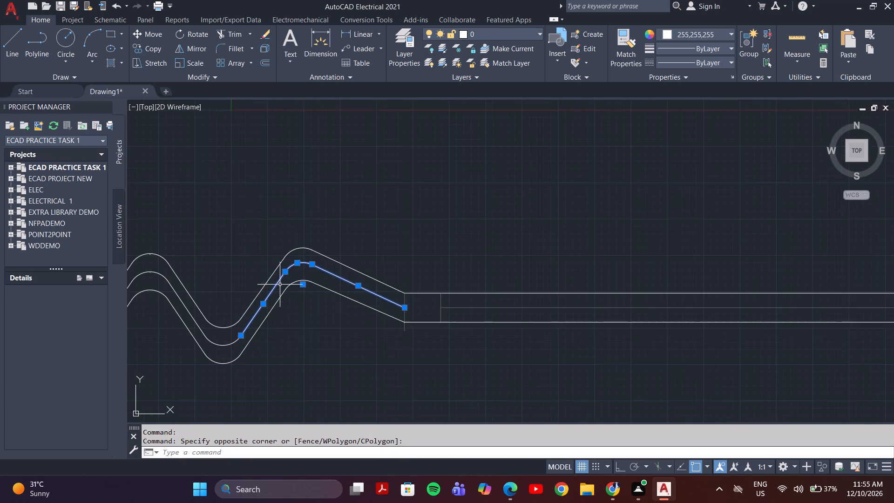
pyautogui.moveTo(248, 326); pyautogui.dragTo(337, 330, button='middle')
pyautogui.click(318, 349)
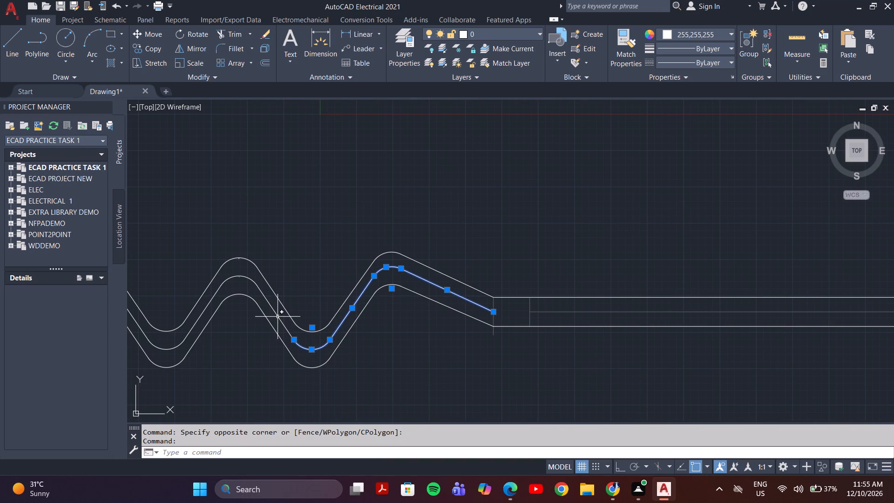
pyautogui.click(278, 317)
pyautogui.click(245, 278)
pyautogui.moveTo(223, 290); pyautogui.dragTo(273, 276, button='middle')
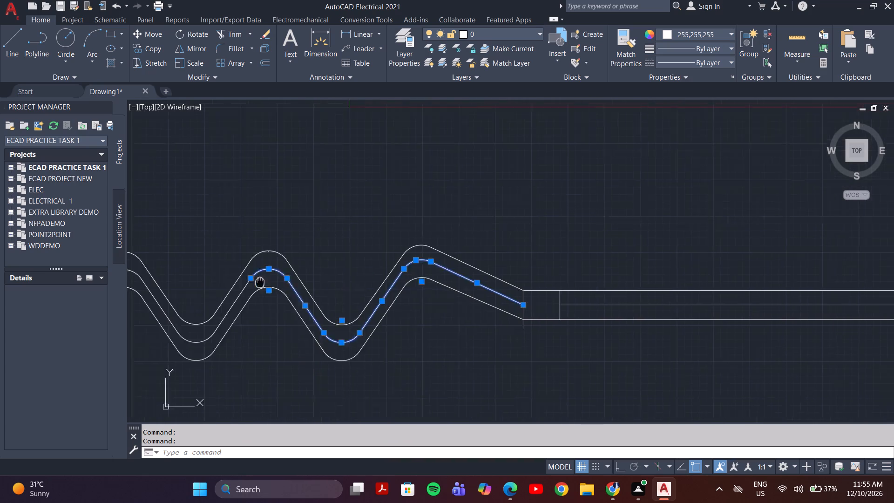
pyautogui.moveTo(273, 276); pyautogui.dragTo(294, 266, button='middle')
pyautogui.click(283, 272)
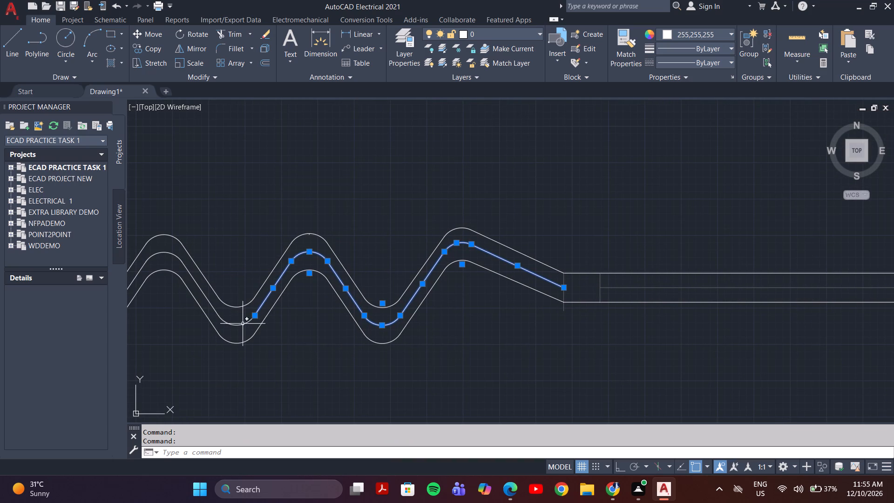
pyautogui.click(243, 324)
pyautogui.moveTo(190, 295); pyautogui.dragTo(192, 315, button='middle')
pyautogui.scroll(2, 193, 316)
pyautogui.click(221, 303)
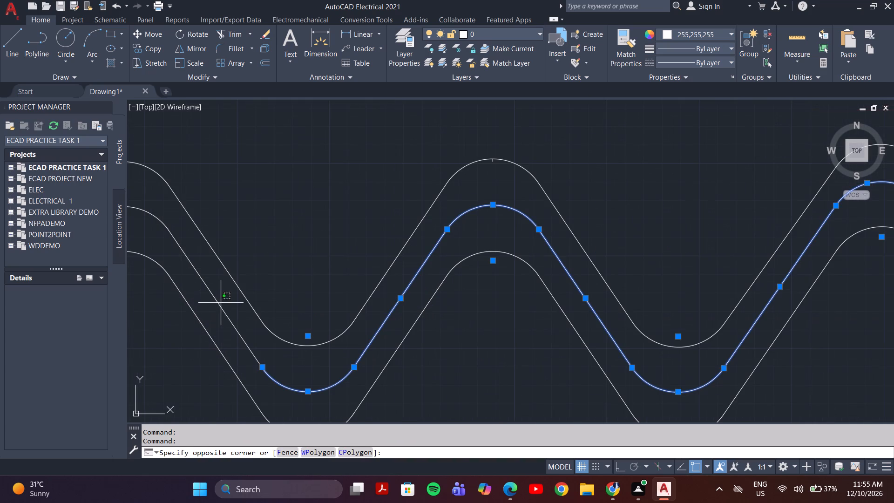
pyautogui.scroll(-3, 208, 299)
pyautogui.click(208, 296)
pyautogui.moveTo(182, 283); pyautogui.dragTo(233, 324, button='middle')
pyautogui.scroll(-1, 184, 292)
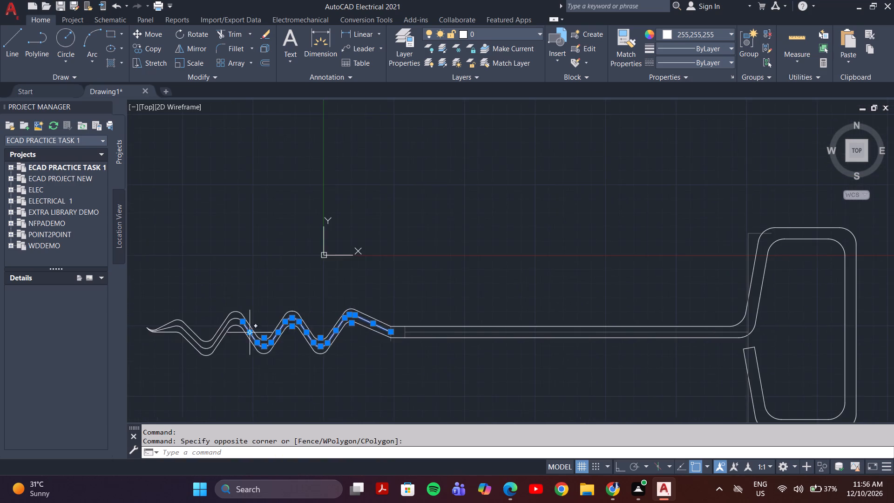
pyautogui.scroll(3, 247, 332)
pyautogui.click(200, 282)
pyautogui.click(200, 277)
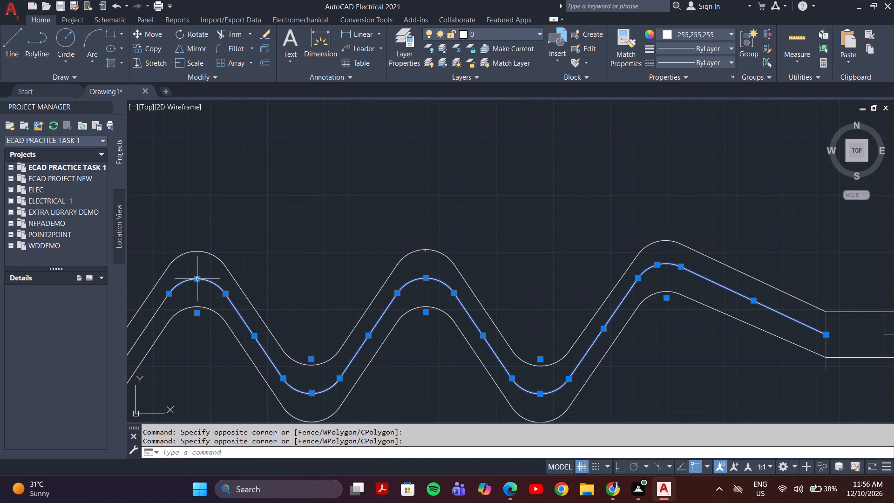
pyautogui.scroll(-1, 191, 284)
pyautogui.moveTo(188, 302); pyautogui.dragTo(260, 299, button='middle')
pyautogui.scroll(4, 221, 316)
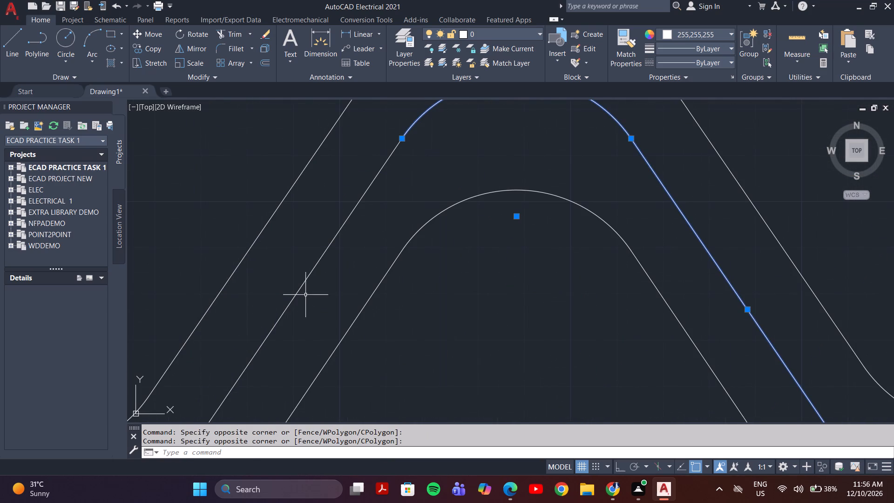
pyautogui.click(307, 299)
pyautogui.click(223, 347)
pyautogui.scroll(-3, 235, 340)
pyautogui.moveTo(237, 338); pyautogui.dragTo(314, 311, button='middle')
pyautogui.scroll(-1, 238, 336)
pyautogui.scroll(3, 283, 348)
pyautogui.click(294, 335)
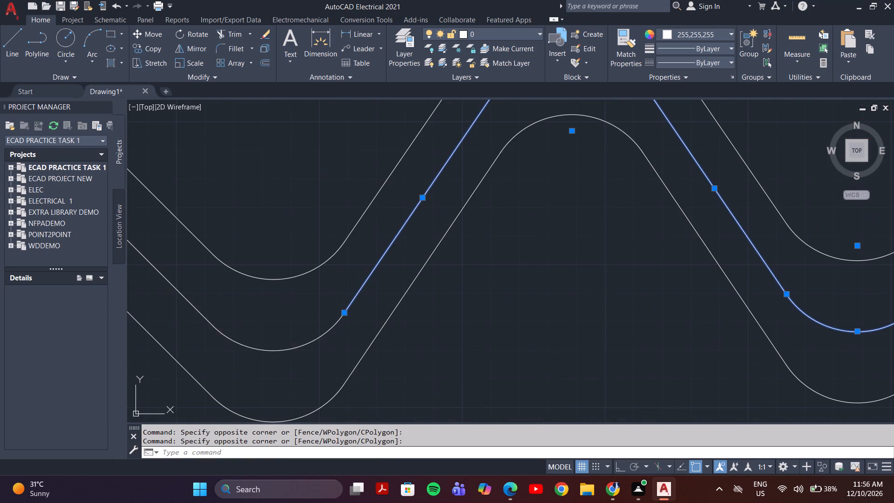
pyautogui.click(264, 362)
pyautogui.scroll(-4, 258, 354)
pyautogui.moveTo(241, 338); pyautogui.dragTo(253, 344, button='middle')
pyautogui.scroll(3, 251, 340)
pyautogui.click(245, 335)
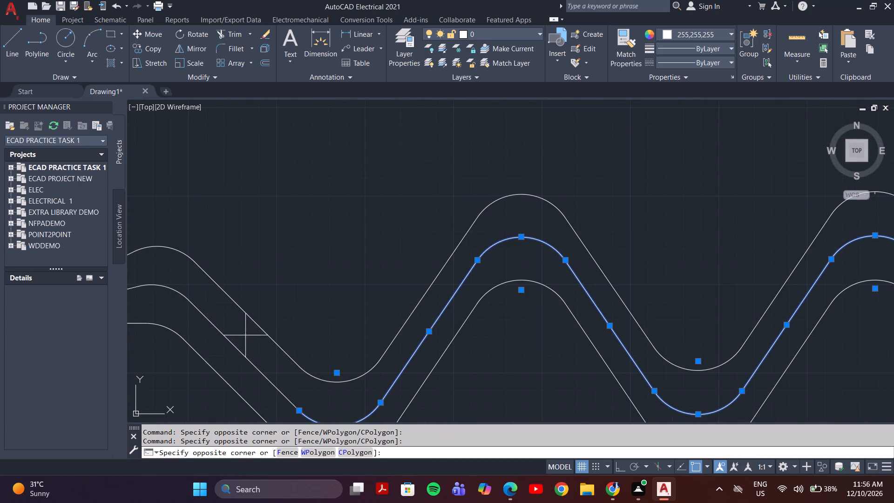
pyautogui.click(227, 356)
pyautogui.moveTo(215, 328); pyautogui.dragTo(288, 356, button='middle')
pyautogui.moveTo(252, 330); pyautogui.dragTo(327, 328, button='middle')
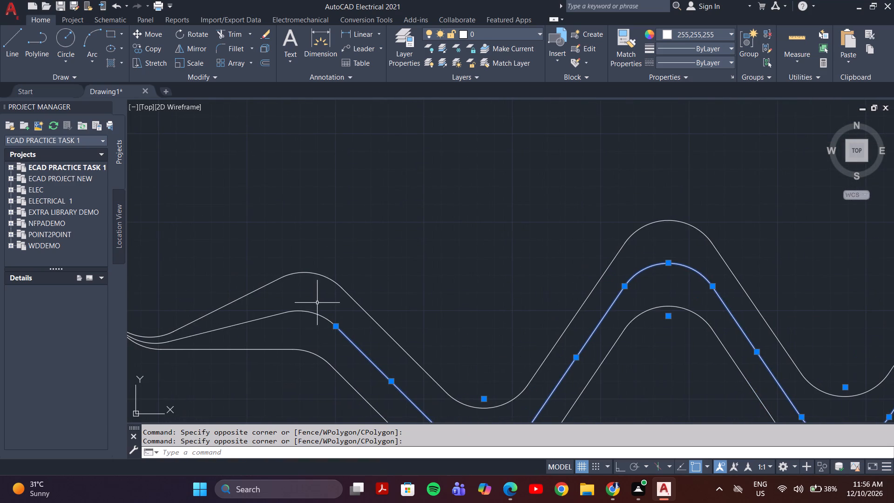
pyautogui.click(317, 299)
pyautogui.click(268, 326)
pyautogui.moveTo(268, 328); pyautogui.dragTo(403, 328, button='middle')
pyautogui.scroll(4, 296, 349)
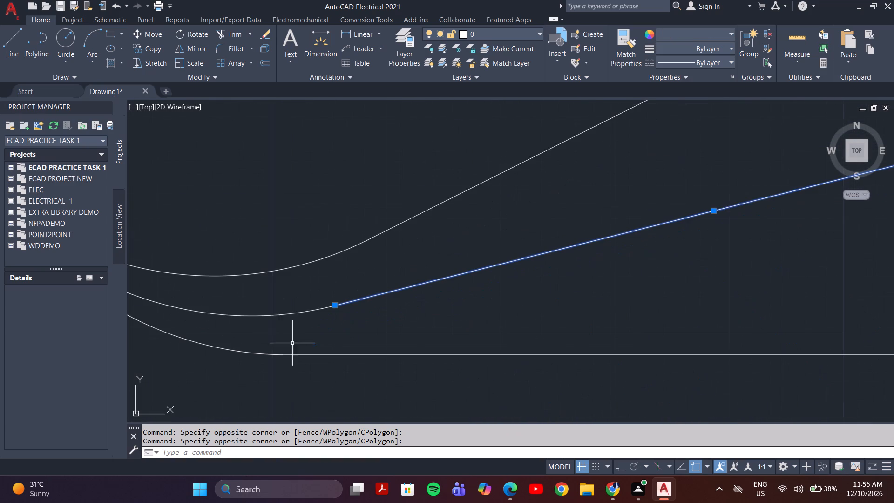
pyautogui.click(254, 315)
pyautogui.scroll(-2, 249, 318)
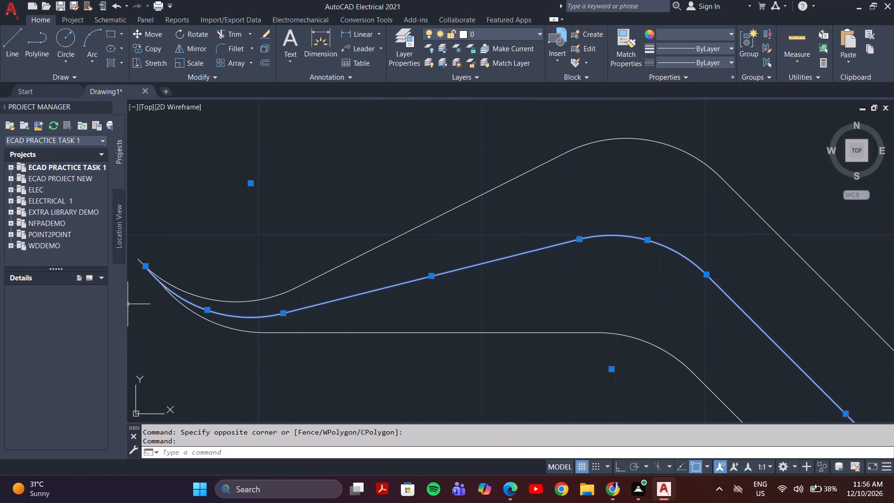
pyautogui.scroll(3, 157, 269)
pyautogui.moveTo(157, 269); pyautogui.dragTo(220, 272, button='middle')
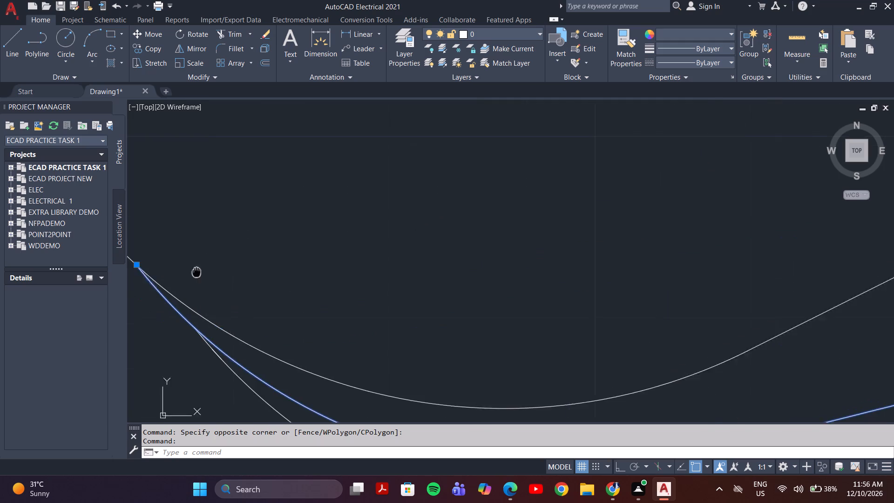
pyautogui.moveTo(220, 272); pyautogui.dragTo(304, 272, button='middle')
pyautogui.scroll(-5, 304, 272)
pyautogui.moveTo(397, 356); pyautogui.dragTo(176, 297, button='middle')
pyautogui.scroll(-2, 176, 297)
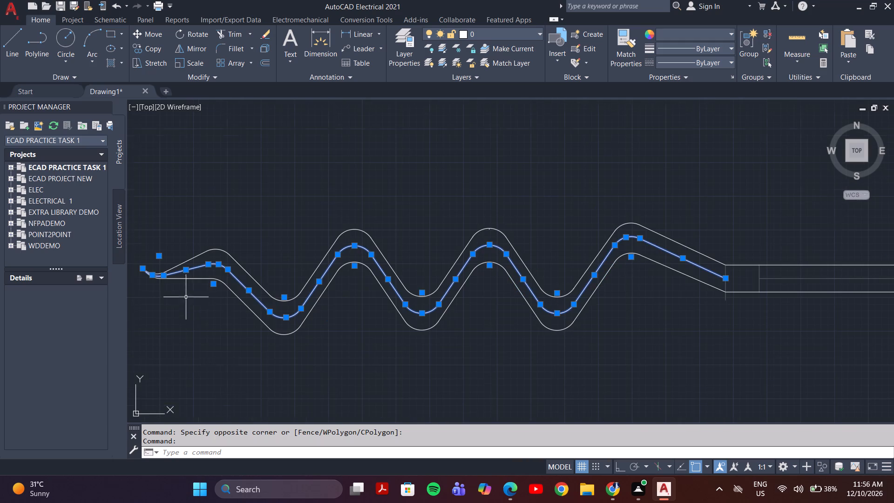
pyautogui.click(726, 26)
pyautogui.click(726, 31)
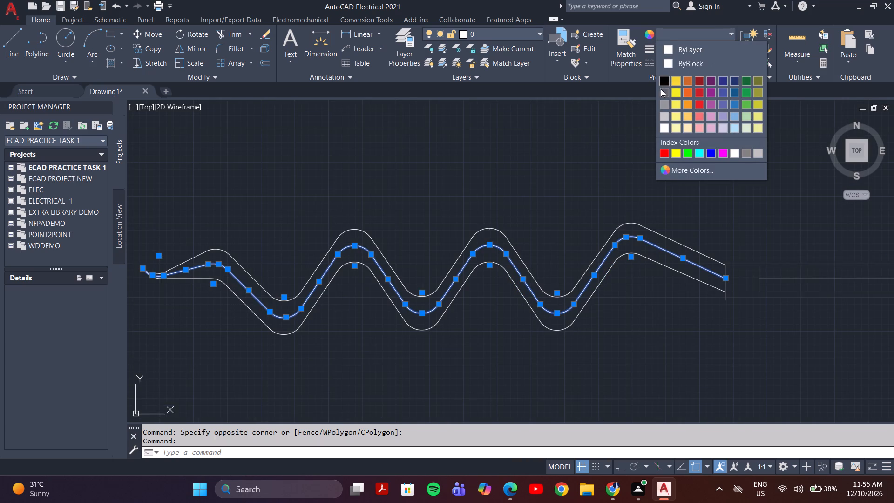
pyautogui.click(661, 91)
pyautogui.press('Escape')
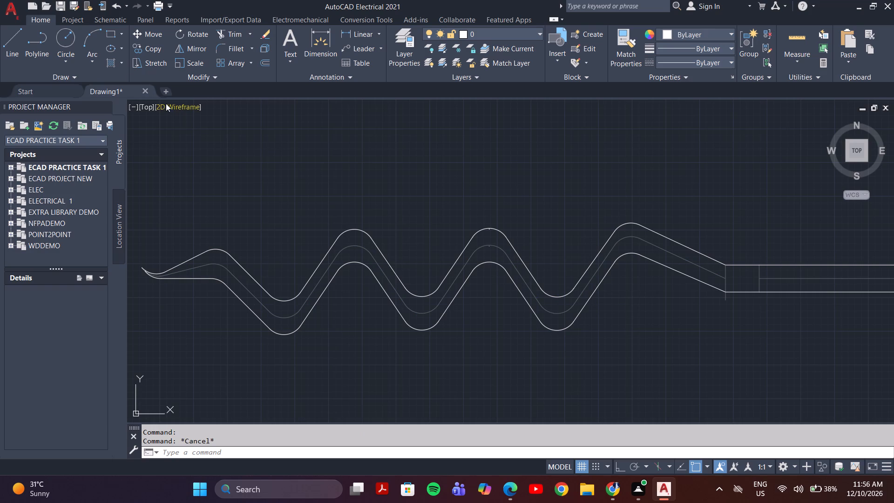
pyautogui.press('Escape')
# Fillet the upper and lower corners where the zigzag's outer lines meet the straight shaft, using radius 2 without trimming.
pyautogui.press('f')
pyautogui.press('Return')
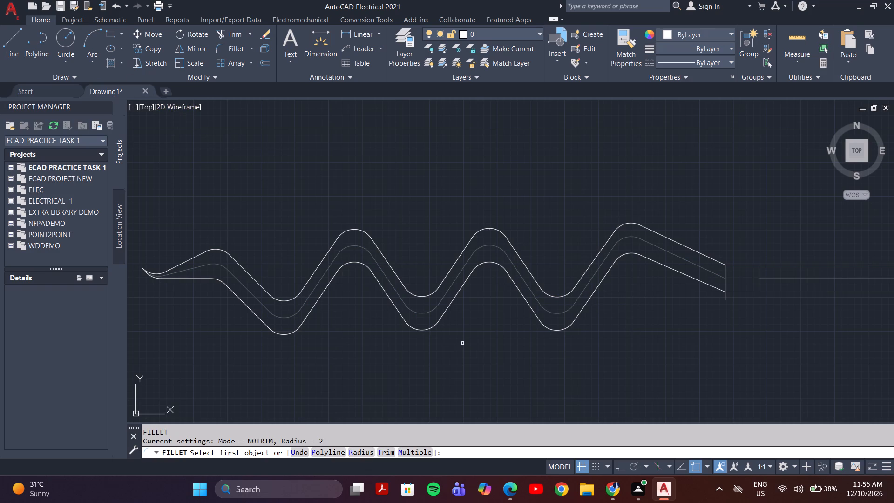
pyautogui.click(415, 453)
pyautogui.click(365, 450)
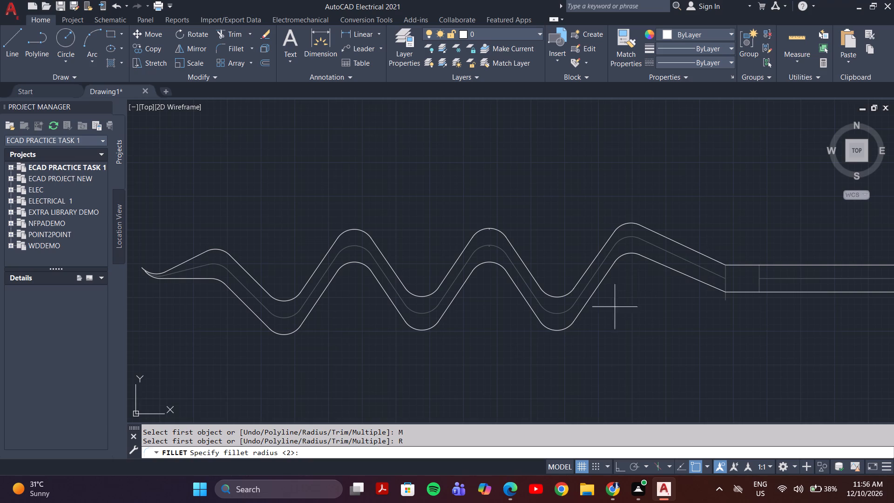
pyautogui.press('space')
pyautogui.click(715, 259)
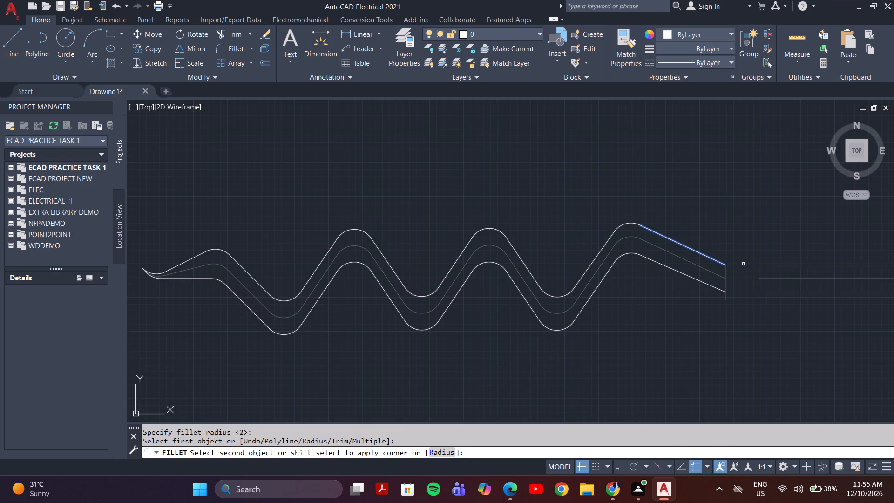
pyautogui.click(745, 265)
pyautogui.scroll(3, 724, 265)
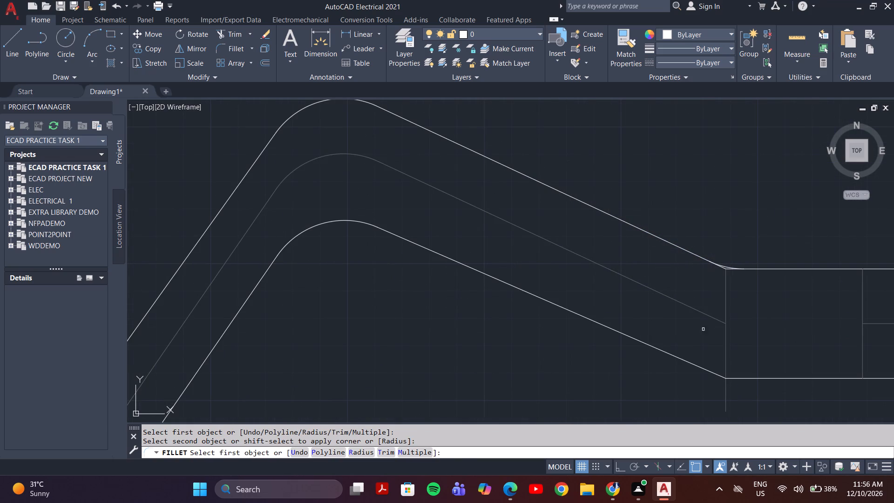
pyautogui.click(683, 362)
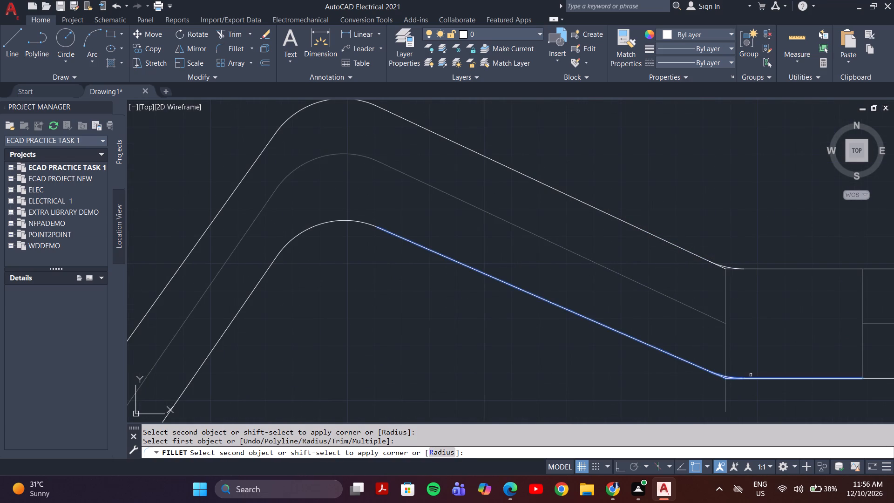
pyautogui.click(747, 380)
pyautogui.press('Escape')
# Trim the leftover corner ends below the fillet arc where the upper outer line meets the shaft.
pyautogui.scroll(4, 721, 280)
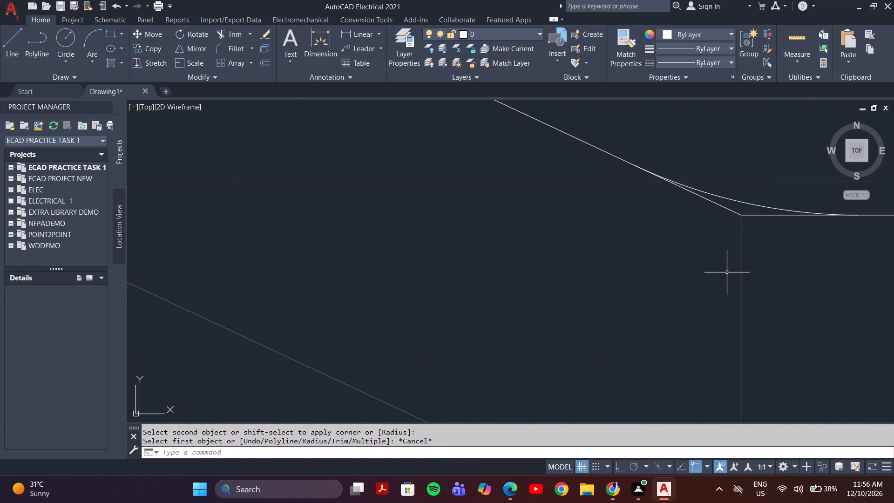
pyautogui.write('tr')
pyautogui.press('Return')
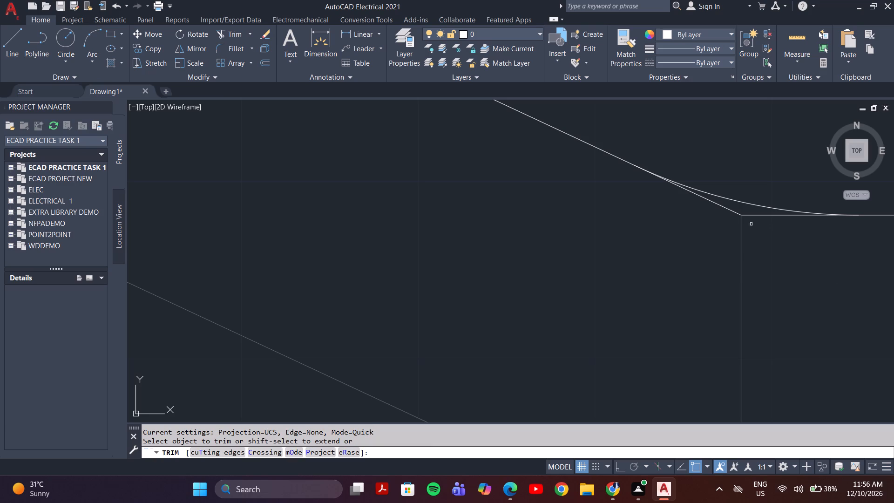
pyautogui.click(714, 212)
pyautogui.click(758, 215)
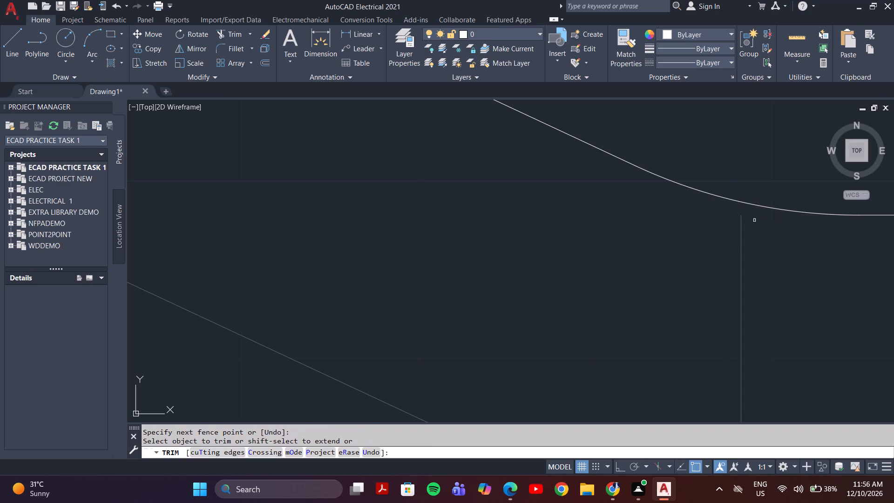
# Trim away the vertical construction line at the zigzag-shaft junction and the grey middle line's slanted segment ending there.
pyautogui.scroll(-3, 736, 255)
pyautogui.click(730, 266)
pyautogui.click(748, 272)
pyautogui.click(724, 310)
pyautogui.click(718, 339)
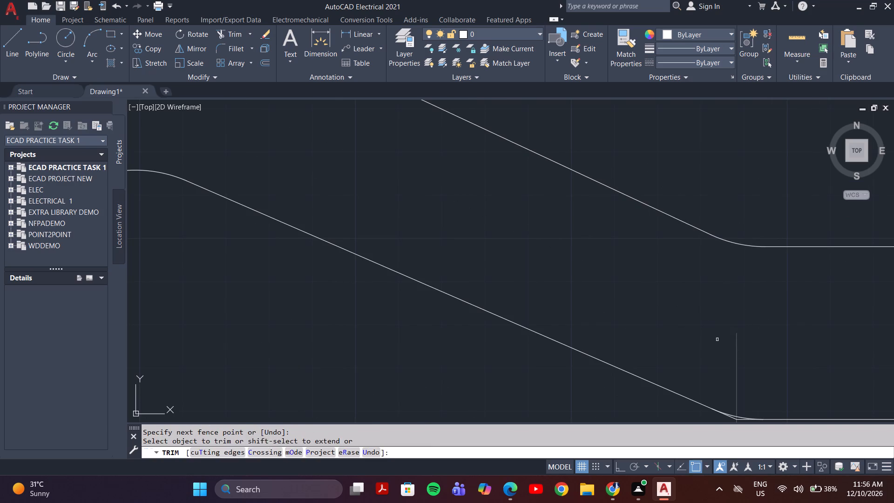
pyautogui.click(719, 347)
pyautogui.click(756, 354)
pyautogui.moveTo(752, 359); pyautogui.dragTo(748, 265, button='middle')
pyautogui.click(734, 367)
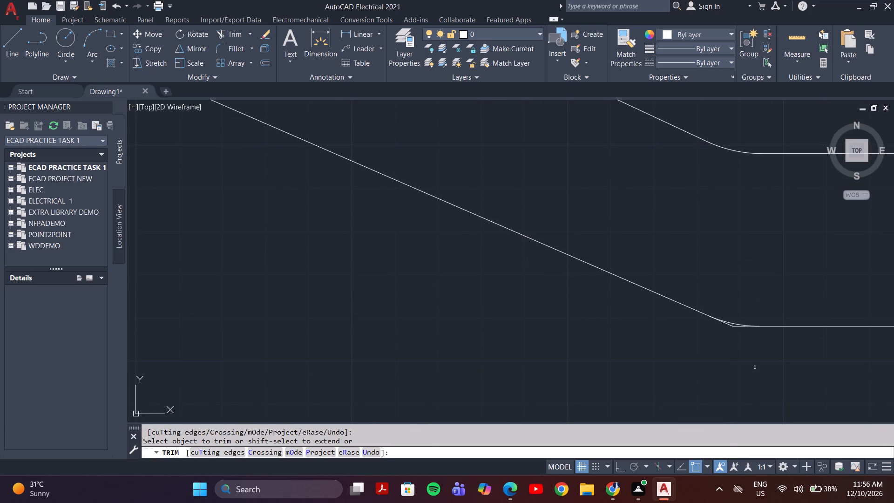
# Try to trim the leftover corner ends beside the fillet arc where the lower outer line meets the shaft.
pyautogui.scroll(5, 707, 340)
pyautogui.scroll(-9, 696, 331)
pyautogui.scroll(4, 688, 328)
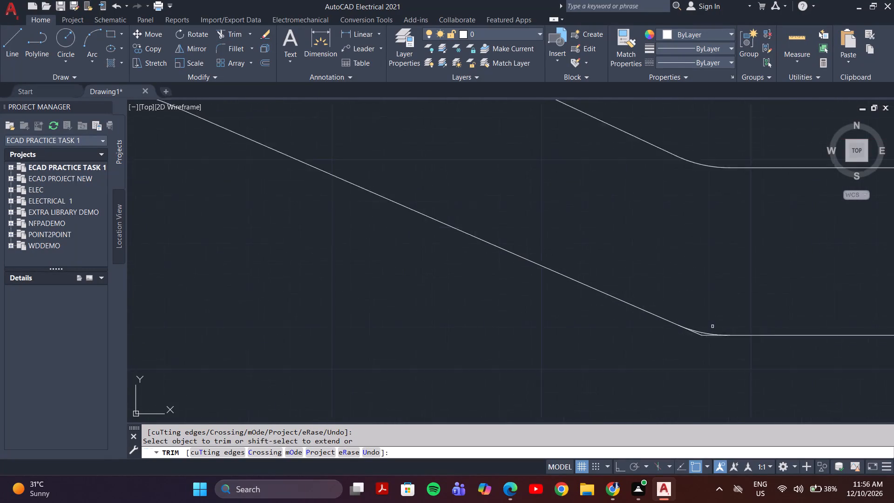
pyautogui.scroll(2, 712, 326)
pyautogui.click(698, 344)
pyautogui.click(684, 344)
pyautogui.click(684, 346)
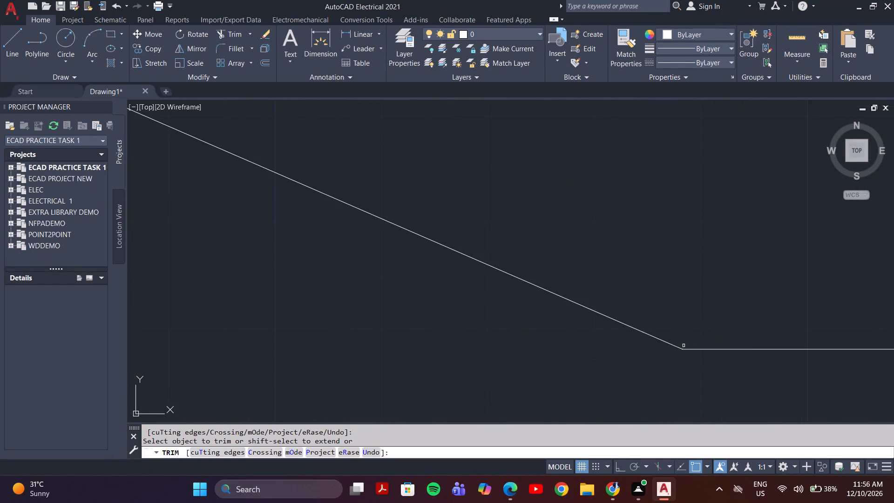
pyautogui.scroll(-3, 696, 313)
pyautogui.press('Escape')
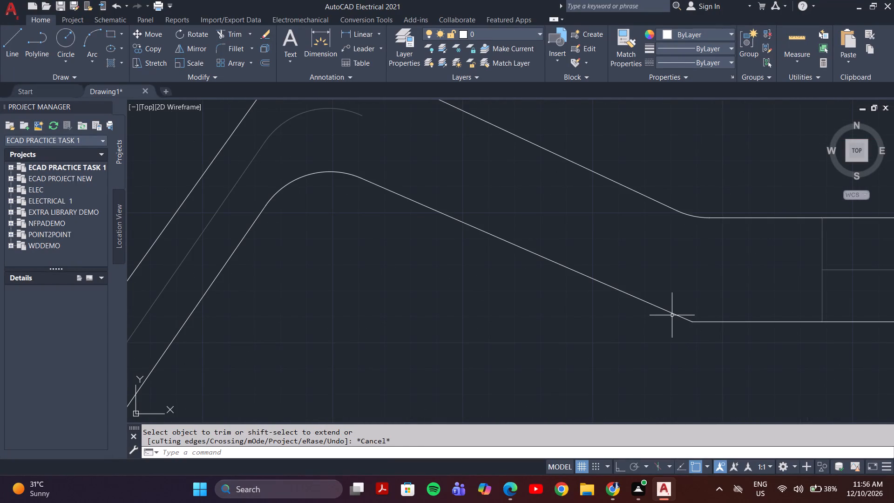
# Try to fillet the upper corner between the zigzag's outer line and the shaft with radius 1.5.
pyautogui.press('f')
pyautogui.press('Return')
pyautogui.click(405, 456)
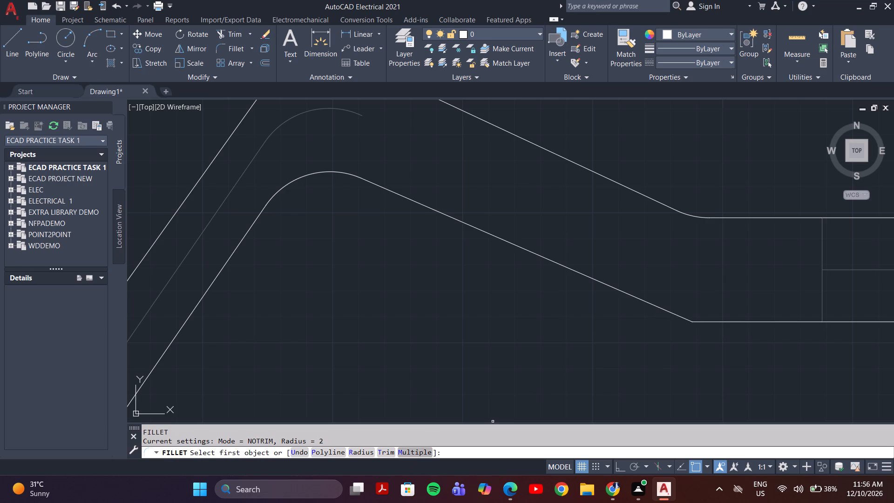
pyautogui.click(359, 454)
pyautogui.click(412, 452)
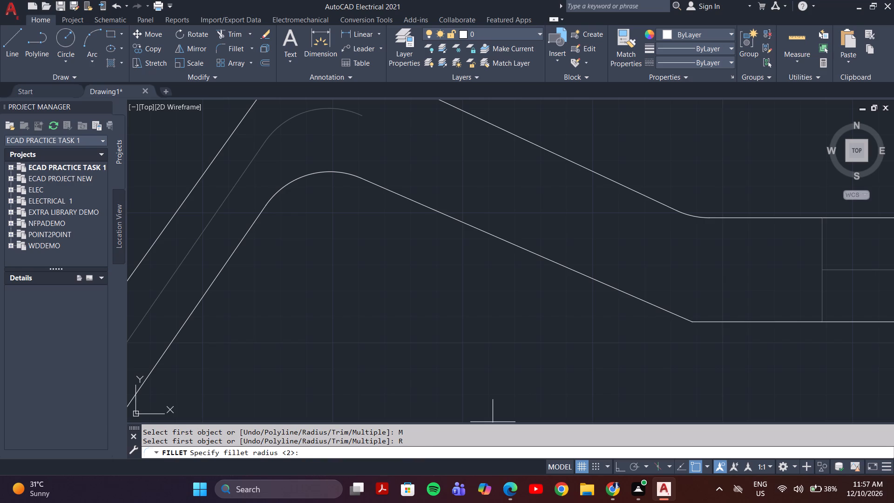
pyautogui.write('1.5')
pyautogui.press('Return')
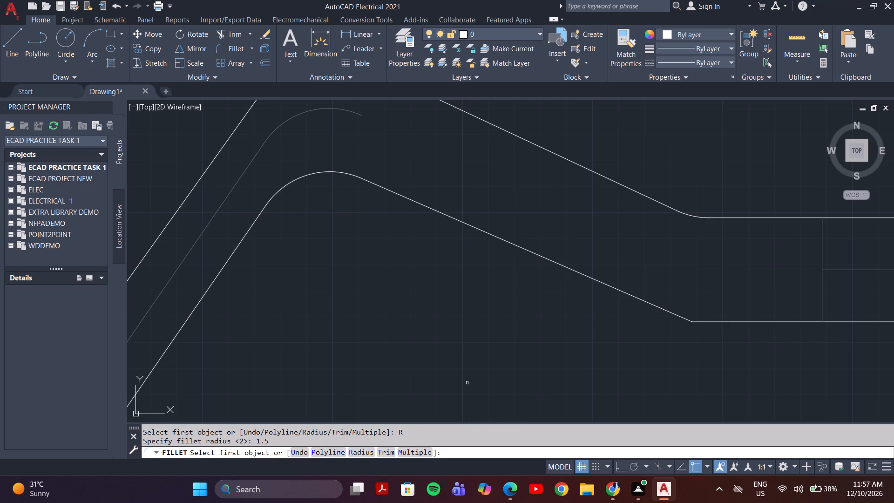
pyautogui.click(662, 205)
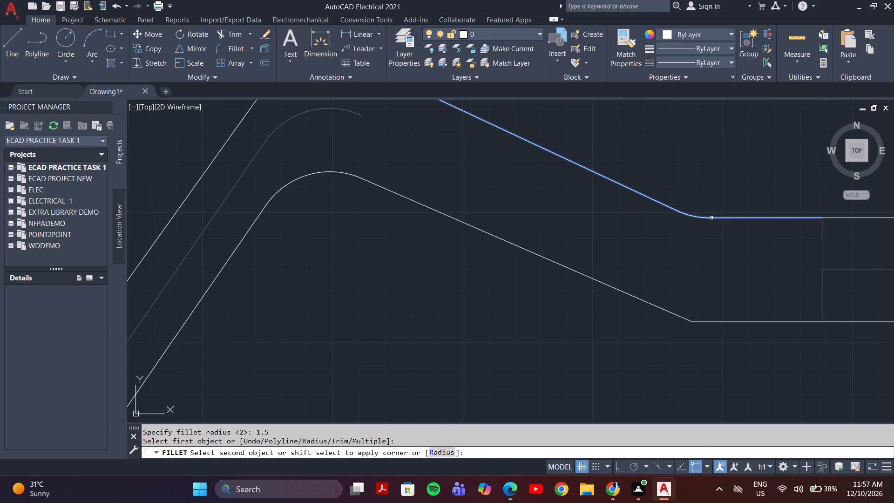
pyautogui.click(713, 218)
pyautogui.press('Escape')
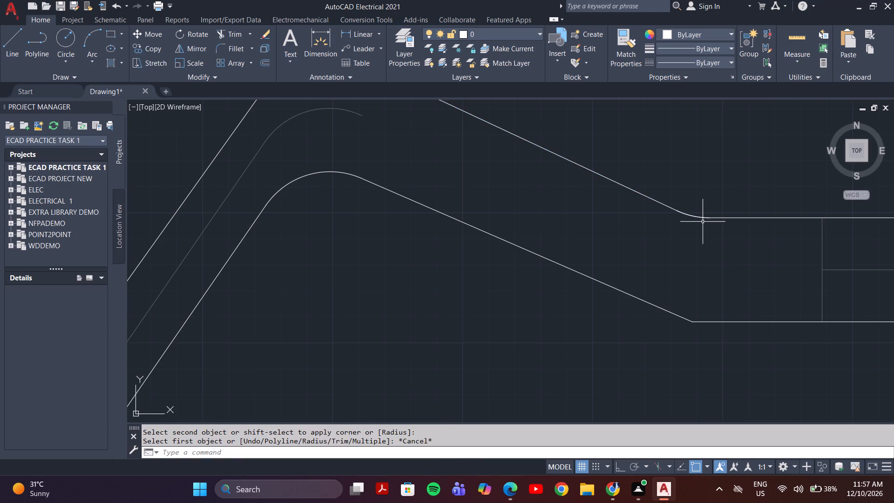
# Undo the fillets and trims at the zigzag-shaft junction back to the unfilleted corners with the middle line and vertical construction line.
pyautogui.hotkey('ctrl', 'z')
pyautogui.hotkey('ctrl', 'z')
pyautogui.hotkey('ctrl', 'z')
pyautogui.hotkey('ctrl', 'z')
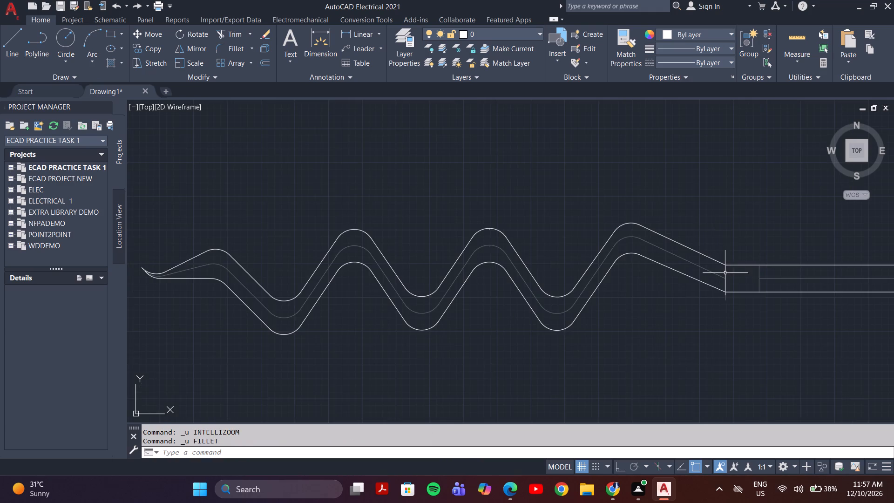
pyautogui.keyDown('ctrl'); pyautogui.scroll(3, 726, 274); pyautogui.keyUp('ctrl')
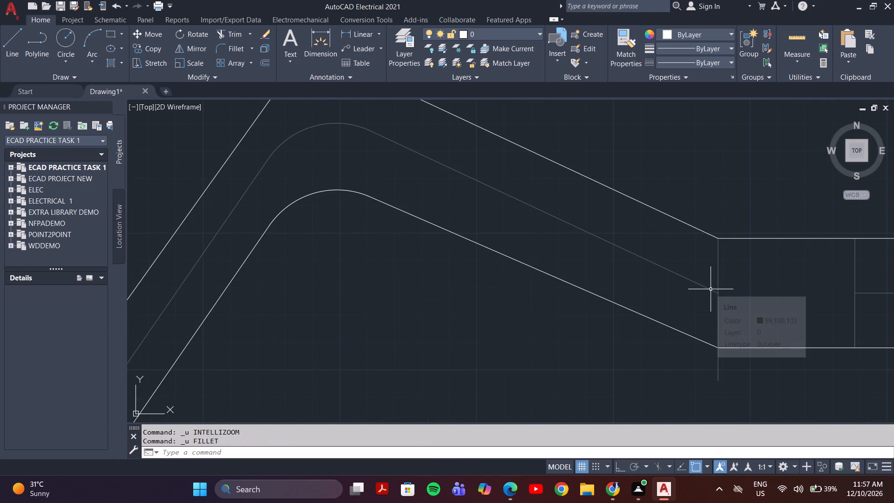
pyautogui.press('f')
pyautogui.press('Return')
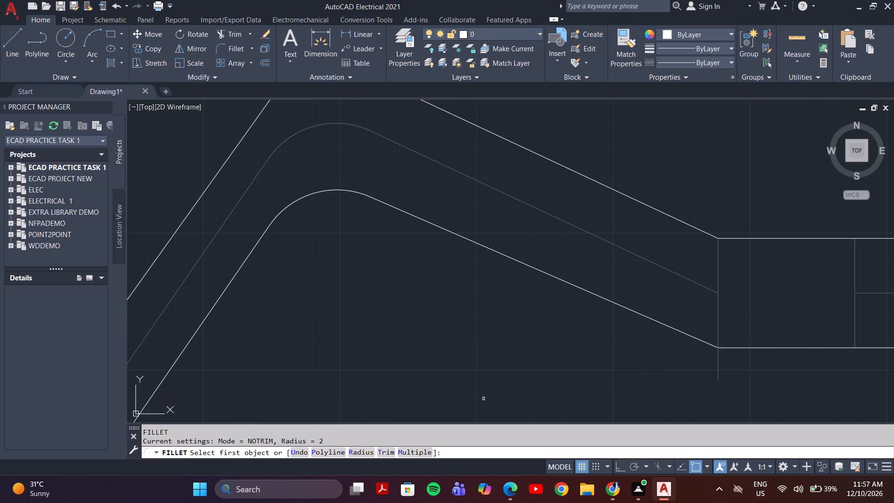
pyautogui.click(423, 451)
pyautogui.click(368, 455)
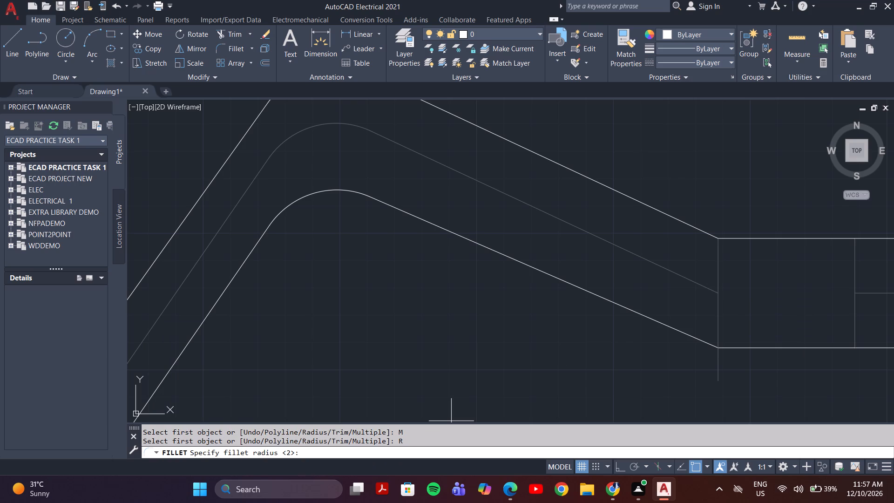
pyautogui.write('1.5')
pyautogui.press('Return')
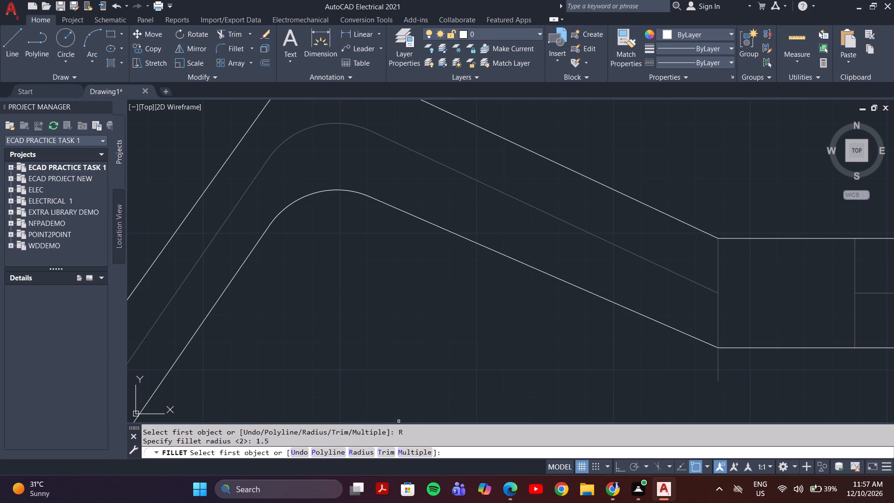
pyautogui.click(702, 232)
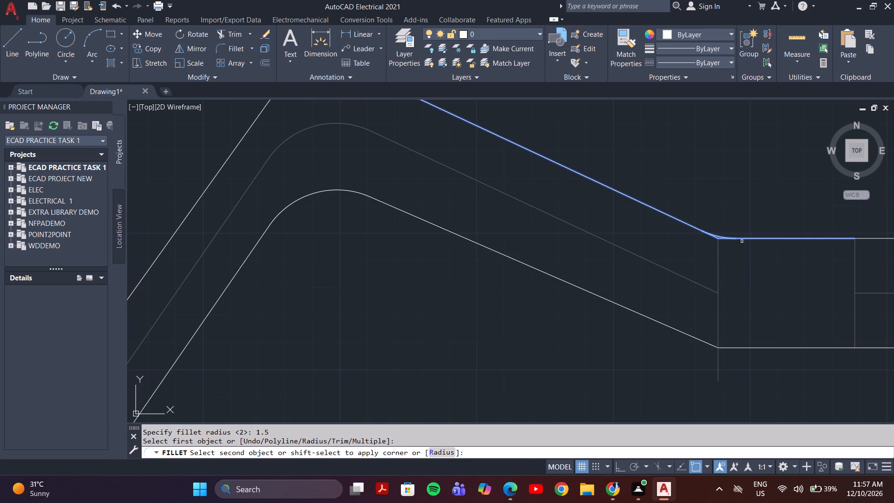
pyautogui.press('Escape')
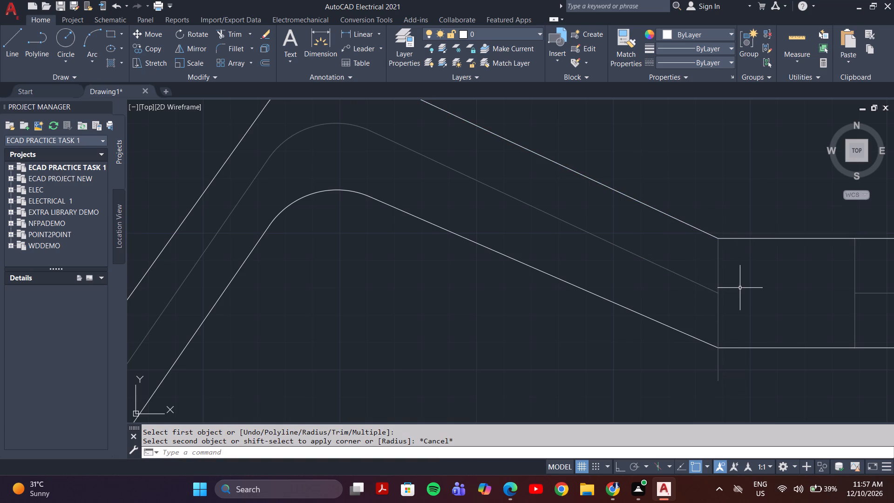
# Trim off the end of the vertical junction line that extends below the lower outer line.
pyautogui.write('tr')
pyautogui.press('Return')
pyautogui.click(761, 359)
pyautogui.click(691, 381)
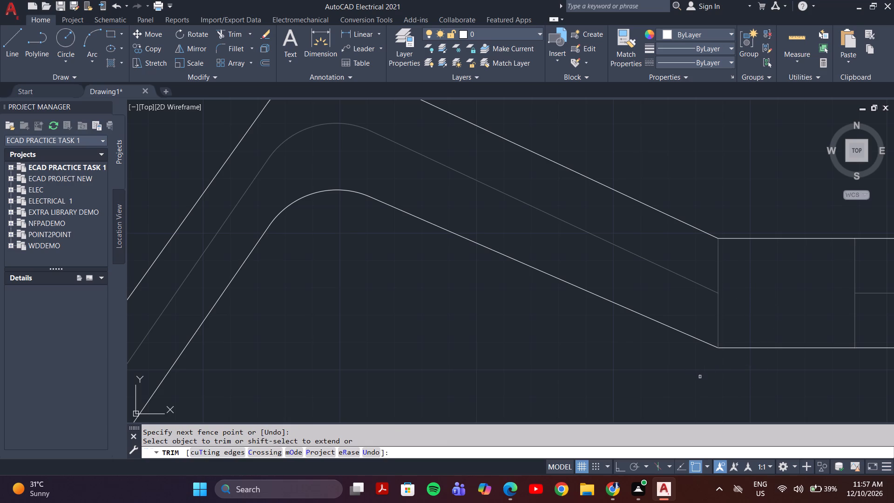
pyautogui.scroll(-4, 723, 364)
pyautogui.moveTo(740, 347); pyautogui.dragTo(667, 351, button='middle')
pyautogui.scroll(4, 667, 351)
pyautogui.press('Escape')
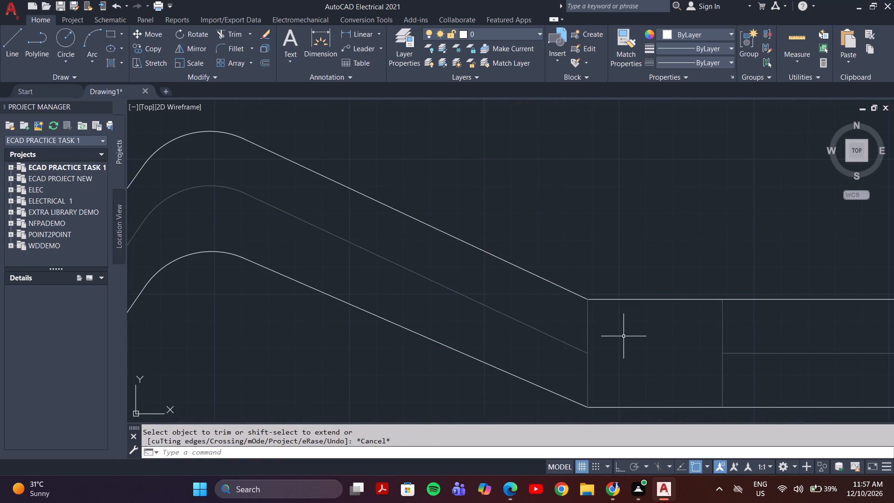
# Fillet the upper and lower corners where the zigzag's outer lines meet the straight shaft, using radius 5 without trimming.
pyautogui.press('f')
pyautogui.press('Return')
pyautogui.click(422, 450)
pyautogui.click(392, 451)
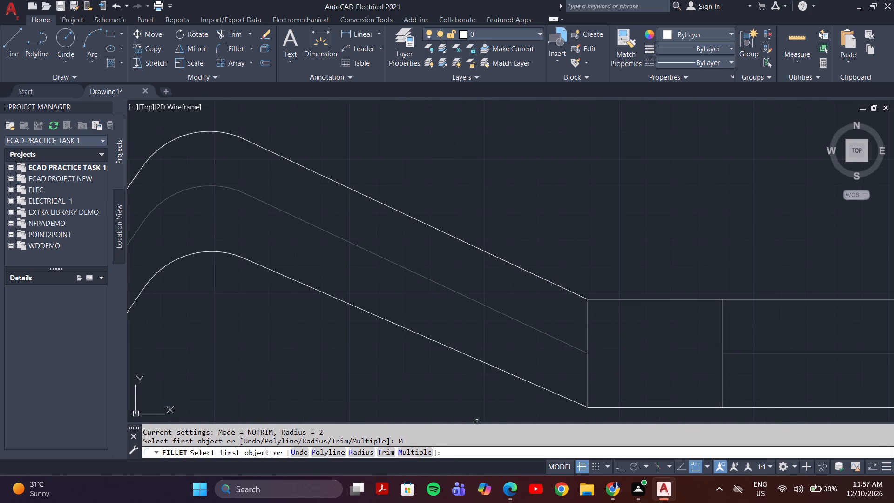
pyautogui.click(401, 453)
pyautogui.press('5')
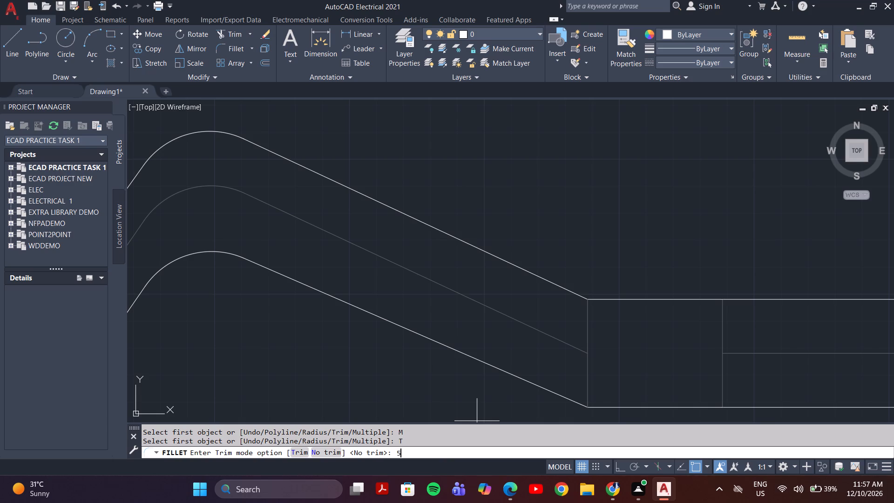
pyautogui.press('Return')
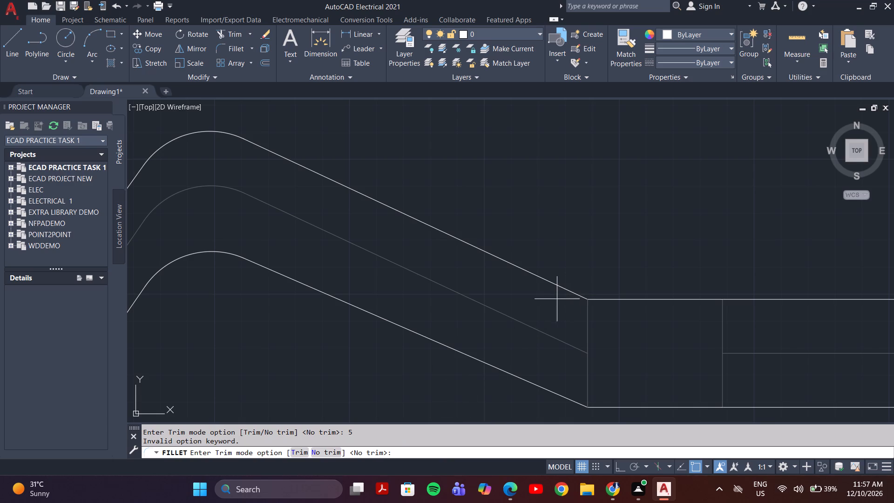
pyautogui.press('space')
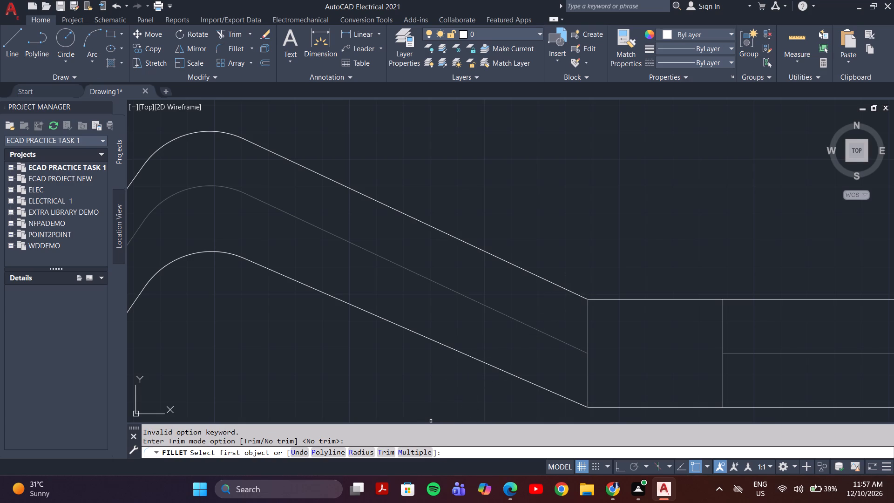
pyautogui.click(419, 454)
pyautogui.click(371, 450)
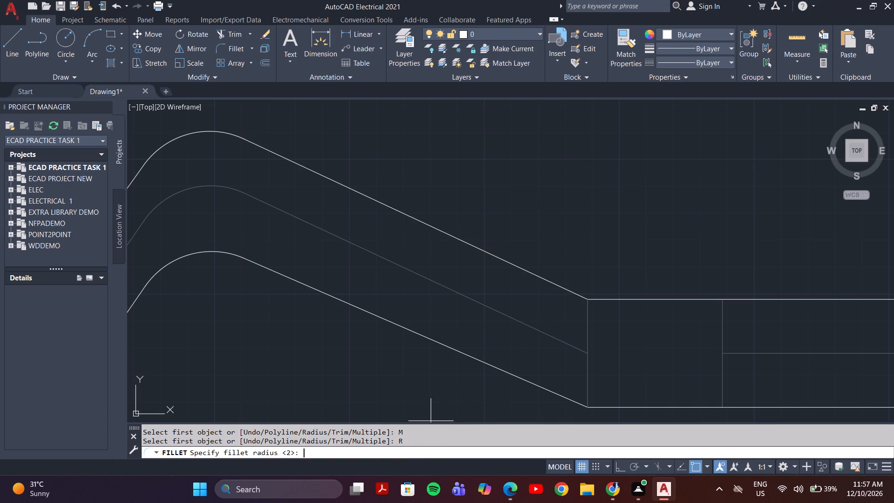
pyautogui.press('5')
pyautogui.press('Return')
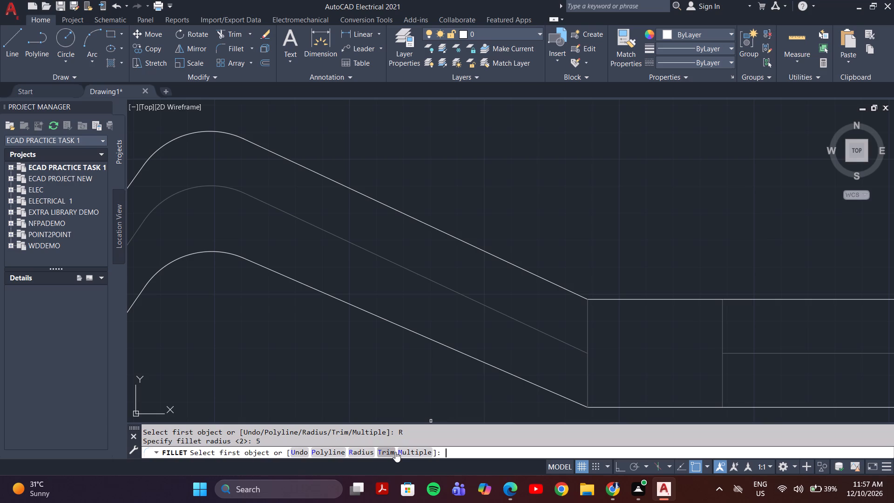
pyautogui.click(569, 290)
pyautogui.click(602, 299)
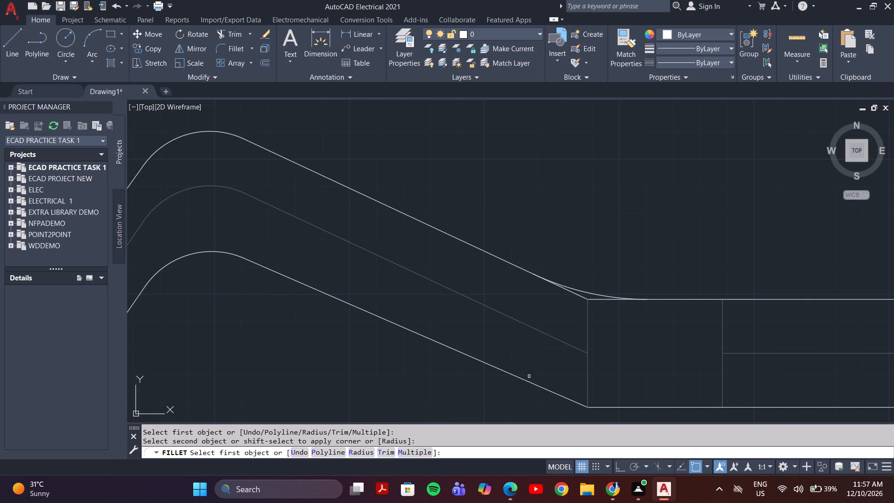
pyautogui.click(531, 383)
pyautogui.click(625, 407)
pyautogui.press('Escape')
# Trim the leftover corner ends of the outer lines and shaft lines beneath both the upper and lower fillet arcs.
pyautogui.scroll(2, 571, 362)
pyautogui.scroll(-2, 570, 362)
pyautogui.write('tr')
pyautogui.press('Return')
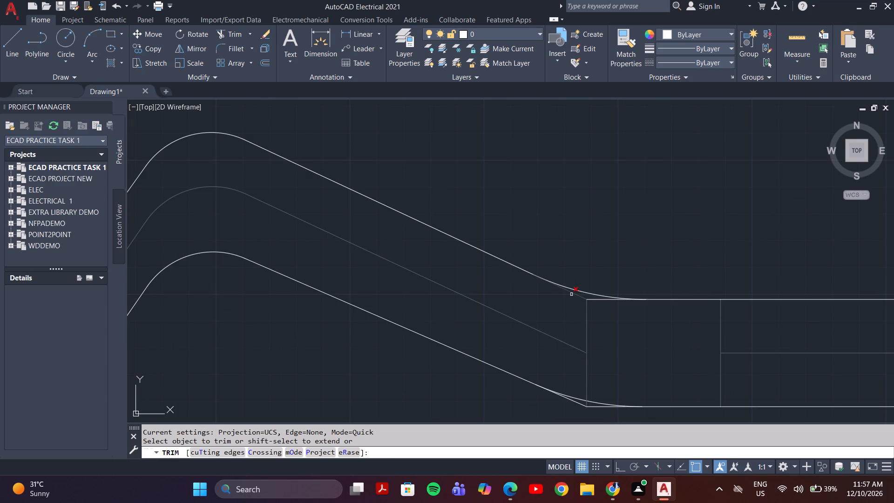
pyautogui.click(571, 294)
pyautogui.click(594, 299)
pyautogui.scroll(3, 576, 407)
pyautogui.click(588, 394)
pyautogui.click(629, 406)
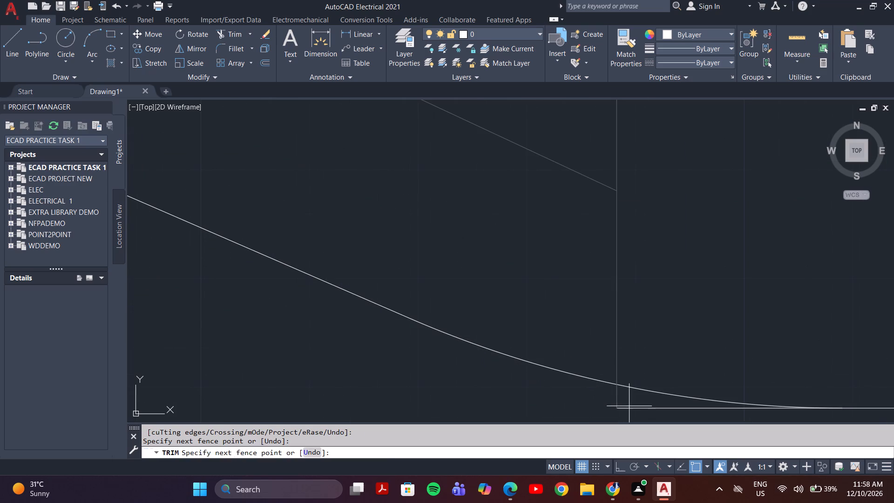
pyautogui.click(630, 409)
pyautogui.press('Escape')
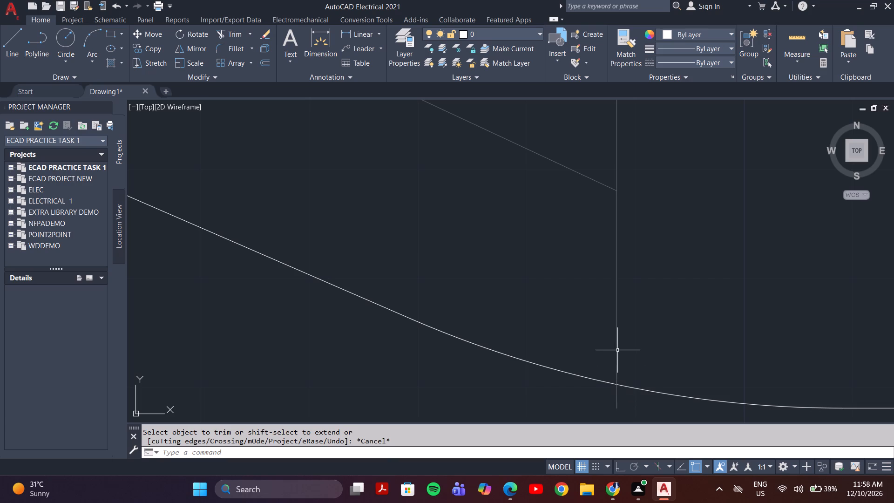
# Move the lower half of the vertical junction line straight up, with ortho on, so its bottom end sits on the lower fillet arc.
pyautogui.click(616, 348)
pyautogui.press('m')
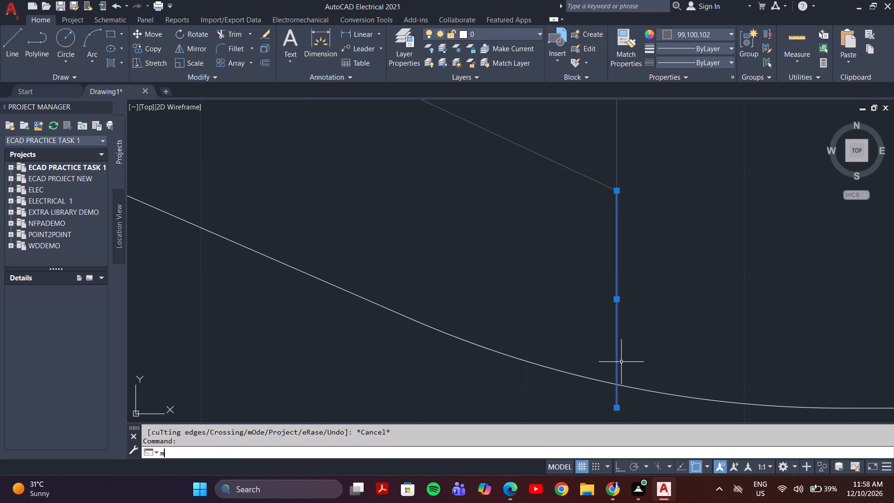
pyautogui.press('Return')
pyautogui.click(616, 409)
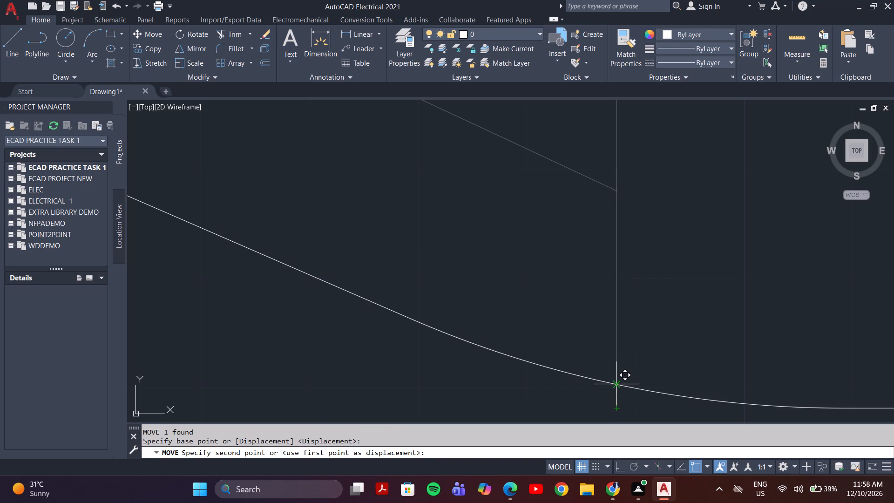
pyautogui.press('F8')
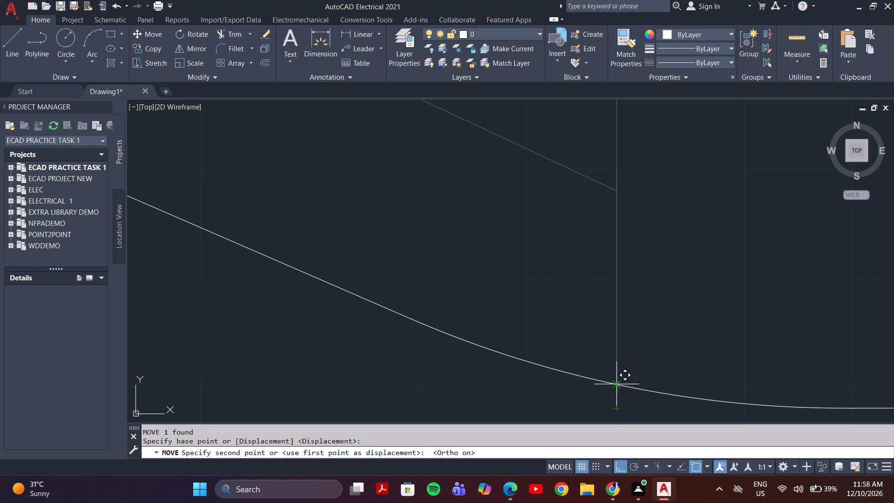
pyautogui.click(614, 385)
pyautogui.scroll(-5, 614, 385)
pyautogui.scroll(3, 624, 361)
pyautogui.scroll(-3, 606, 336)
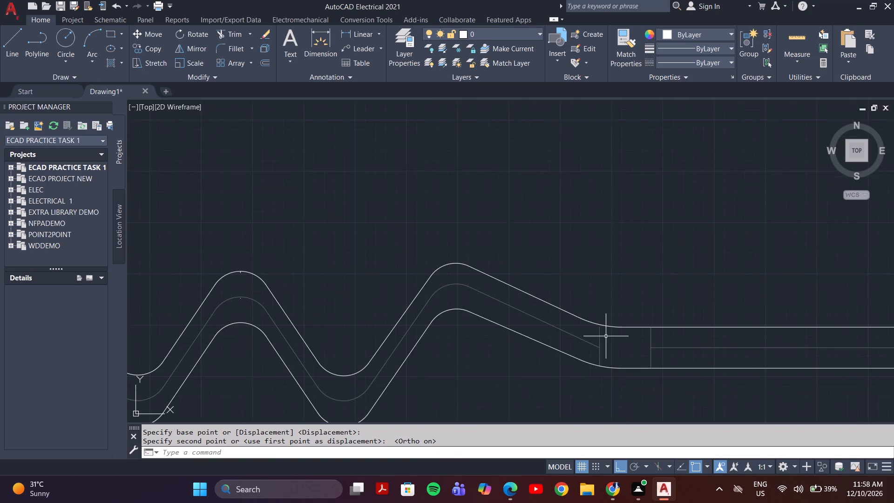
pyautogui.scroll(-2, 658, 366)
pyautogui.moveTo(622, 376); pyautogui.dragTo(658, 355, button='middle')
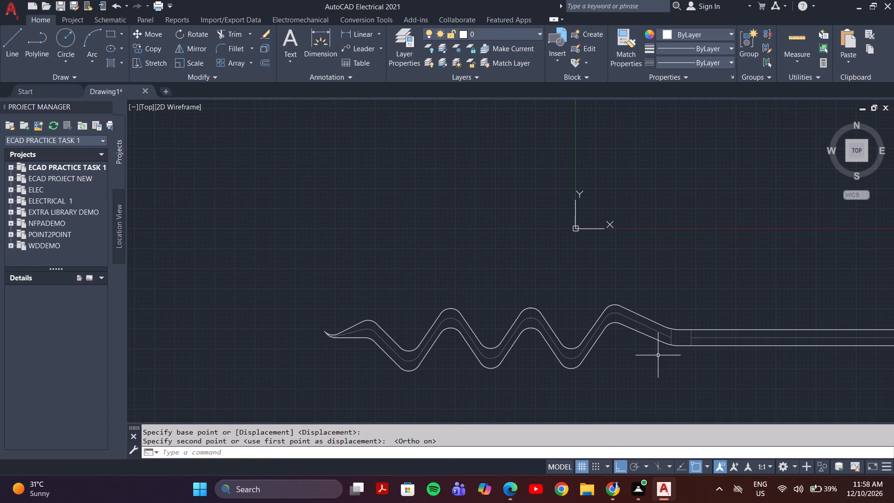
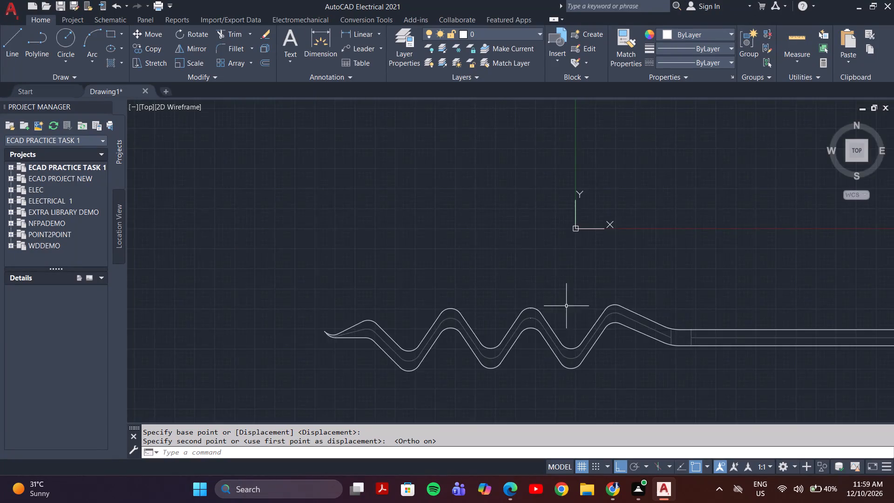
# Erase the short vertical stub under the outer line and the tiny leftover below the centre line at the zigzag's second-to-last peak.
pyautogui.scroll(5, 565, 315)
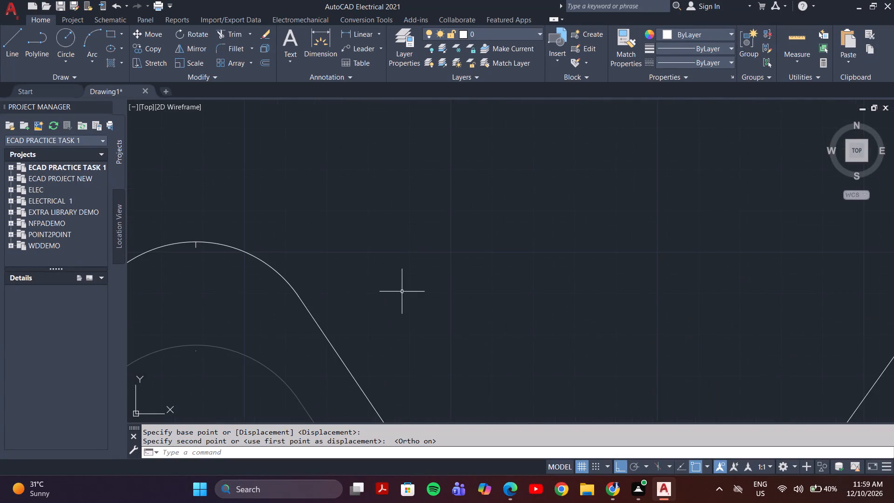
pyautogui.moveTo(380, 287); pyautogui.dragTo(528, 237, button='middle')
pyautogui.scroll(-1, 528, 237)
pyautogui.scroll(1, 266, 211)
pyautogui.scroll(2, 467, 225)
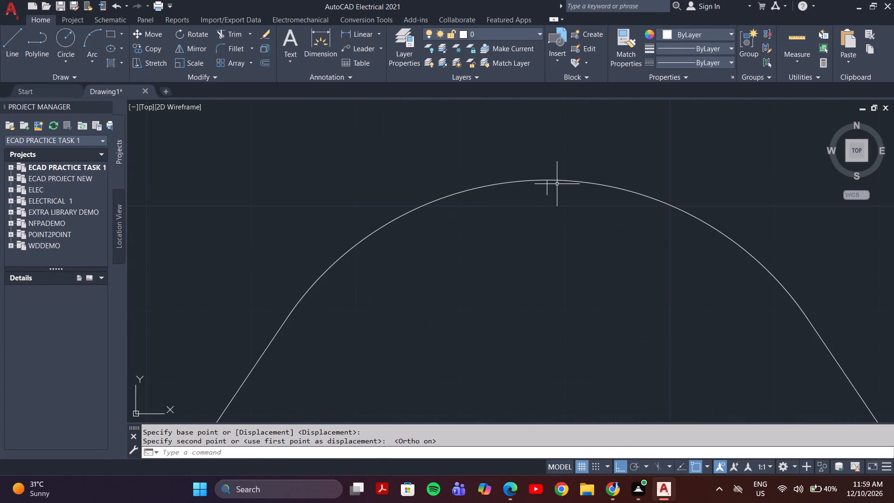
pyautogui.click(557, 184)
pyautogui.click(535, 194)
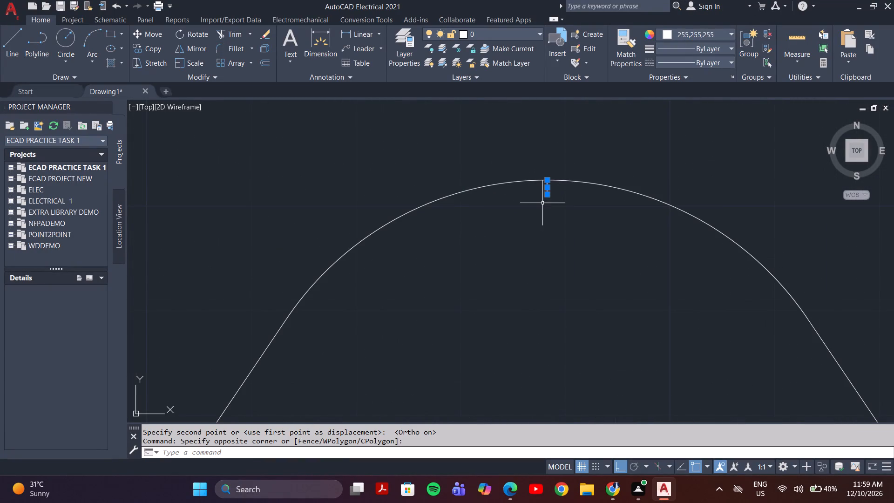
pyautogui.press('Delete')
pyautogui.scroll(1, 551, 227)
pyautogui.scroll(-3, 551, 227)
pyautogui.scroll(2, 558, 306)
pyautogui.click(545, 332)
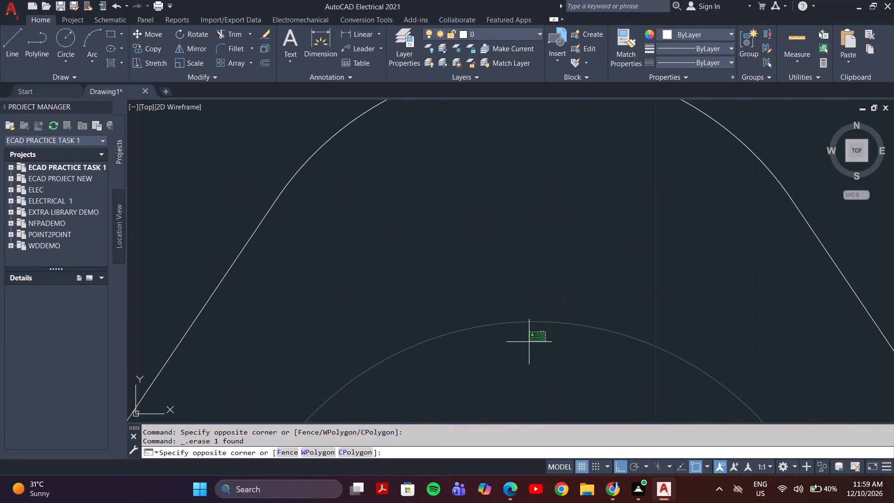
pyautogui.click(528, 342)
pyautogui.press('Delete')
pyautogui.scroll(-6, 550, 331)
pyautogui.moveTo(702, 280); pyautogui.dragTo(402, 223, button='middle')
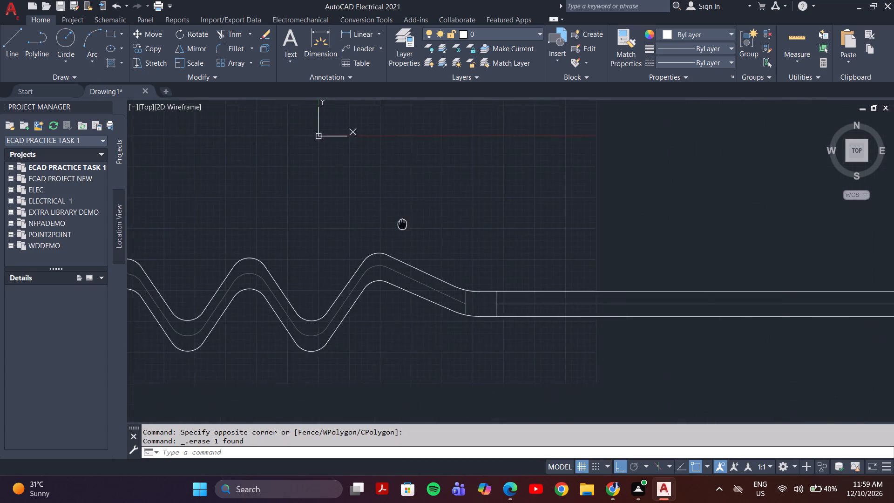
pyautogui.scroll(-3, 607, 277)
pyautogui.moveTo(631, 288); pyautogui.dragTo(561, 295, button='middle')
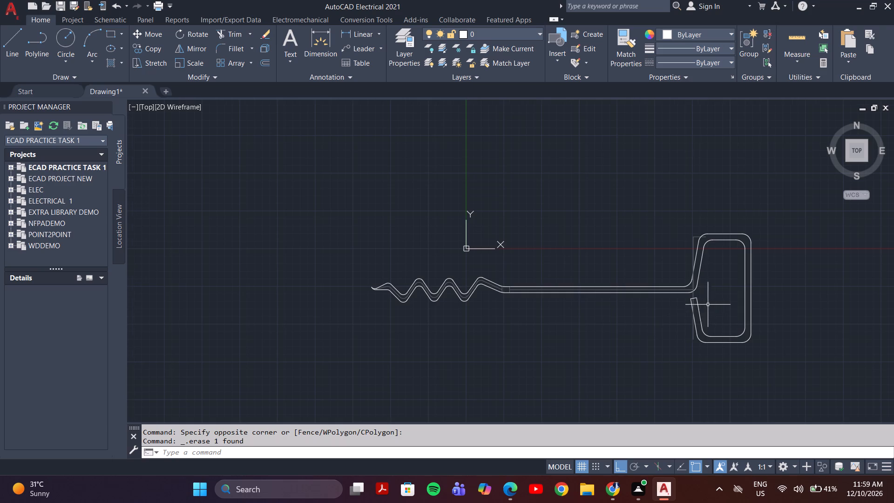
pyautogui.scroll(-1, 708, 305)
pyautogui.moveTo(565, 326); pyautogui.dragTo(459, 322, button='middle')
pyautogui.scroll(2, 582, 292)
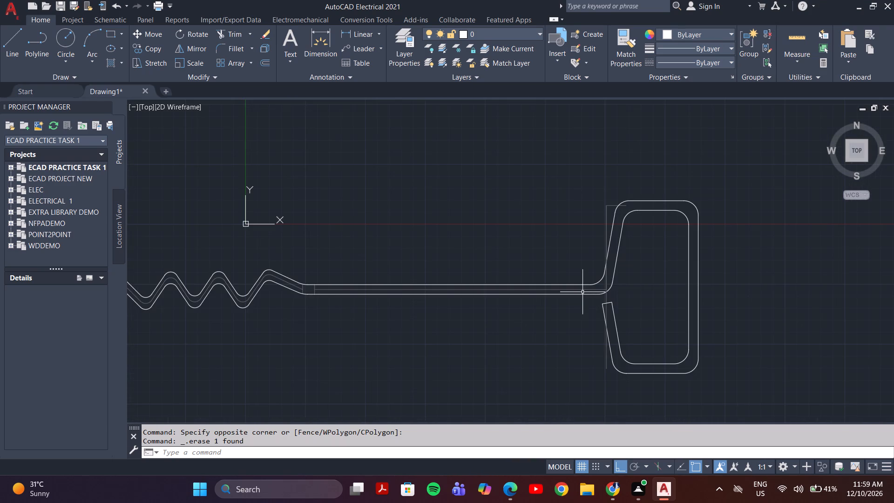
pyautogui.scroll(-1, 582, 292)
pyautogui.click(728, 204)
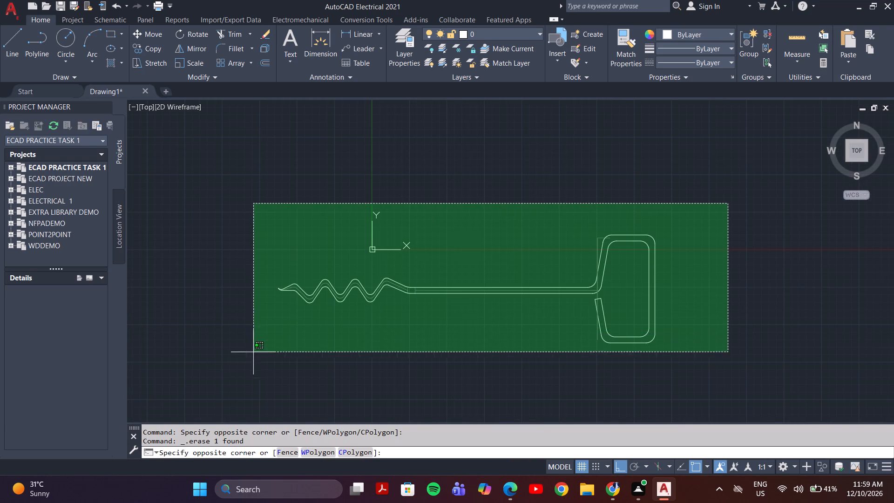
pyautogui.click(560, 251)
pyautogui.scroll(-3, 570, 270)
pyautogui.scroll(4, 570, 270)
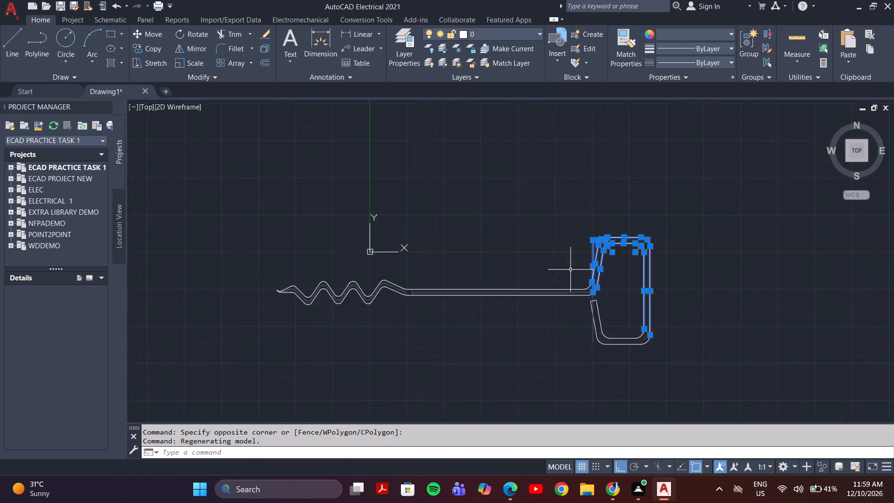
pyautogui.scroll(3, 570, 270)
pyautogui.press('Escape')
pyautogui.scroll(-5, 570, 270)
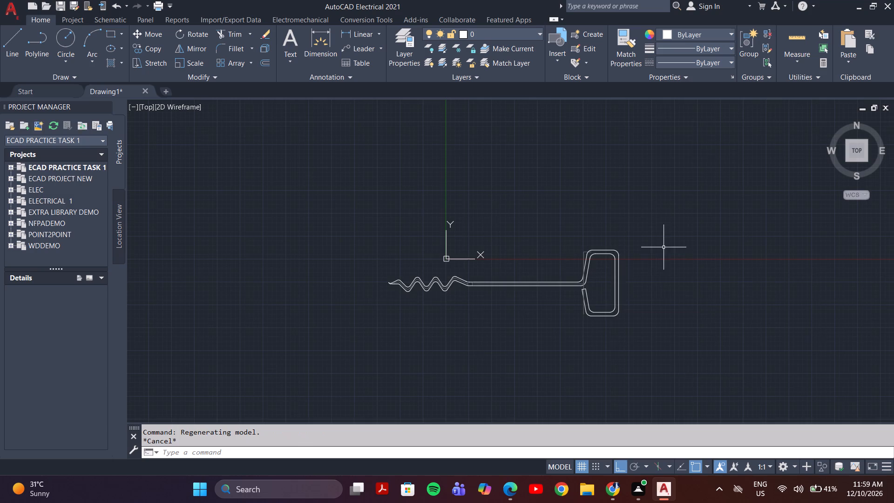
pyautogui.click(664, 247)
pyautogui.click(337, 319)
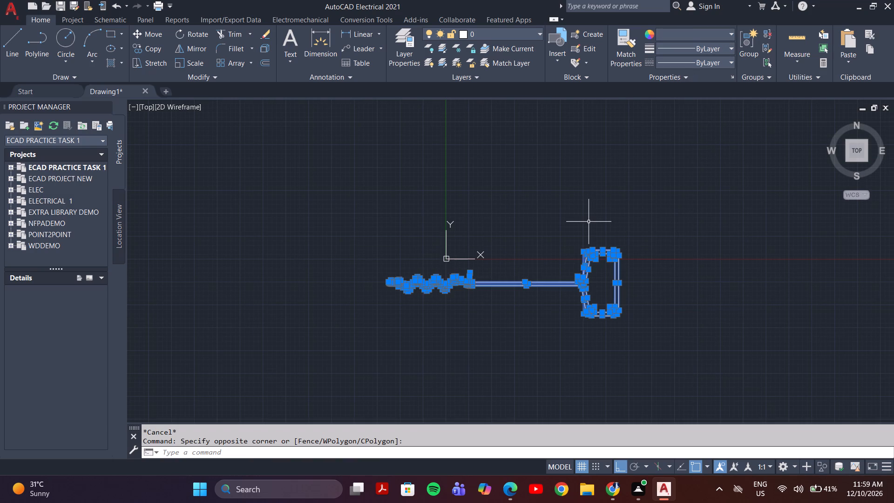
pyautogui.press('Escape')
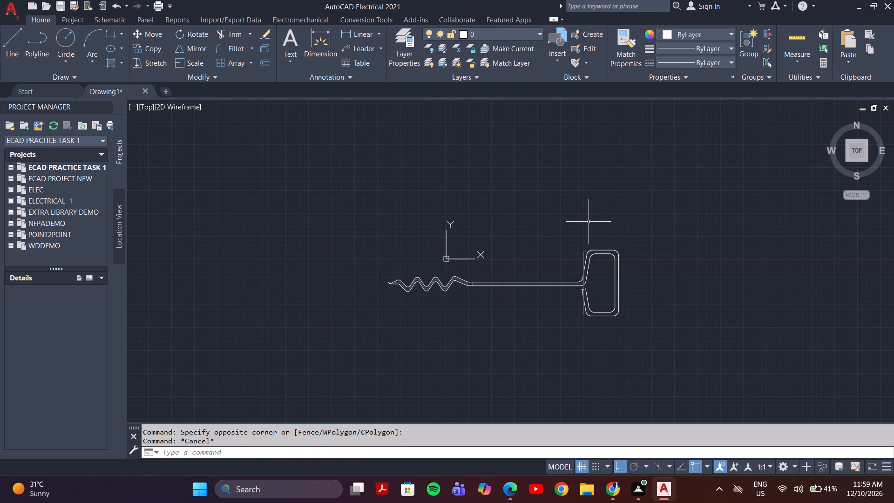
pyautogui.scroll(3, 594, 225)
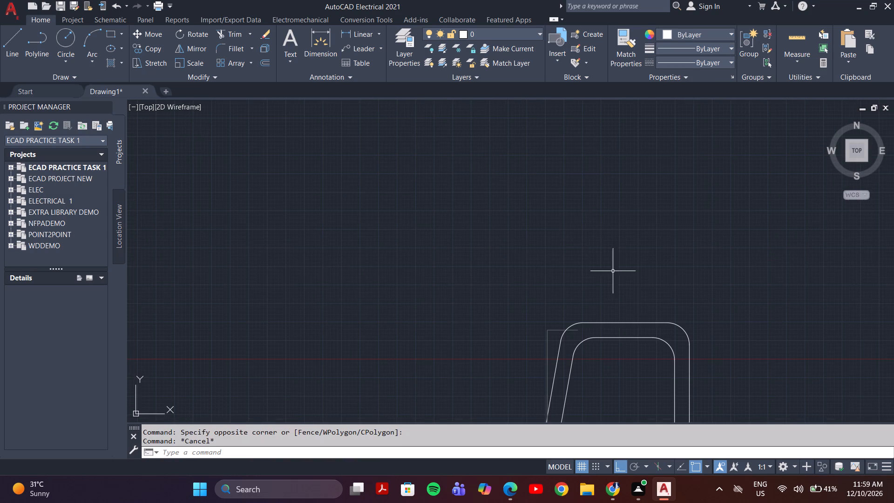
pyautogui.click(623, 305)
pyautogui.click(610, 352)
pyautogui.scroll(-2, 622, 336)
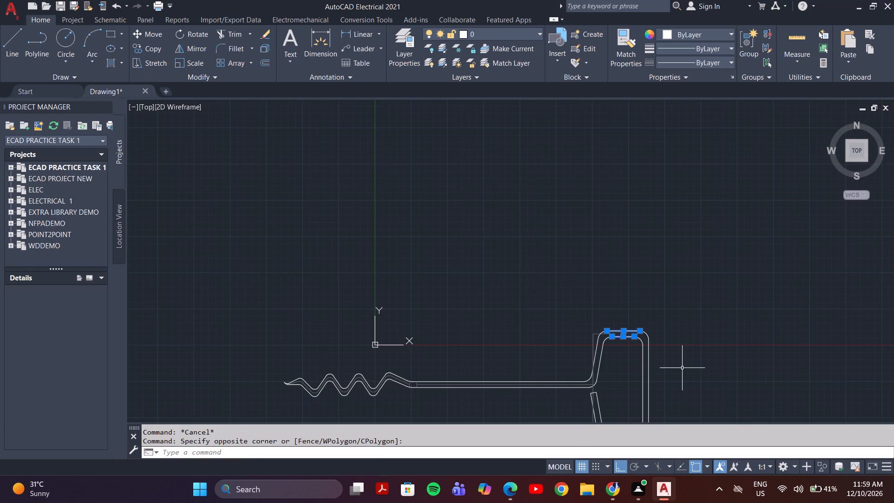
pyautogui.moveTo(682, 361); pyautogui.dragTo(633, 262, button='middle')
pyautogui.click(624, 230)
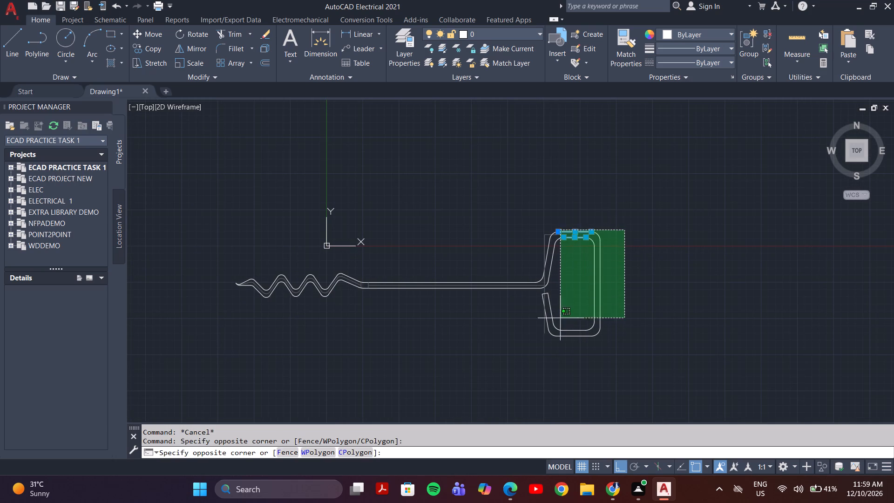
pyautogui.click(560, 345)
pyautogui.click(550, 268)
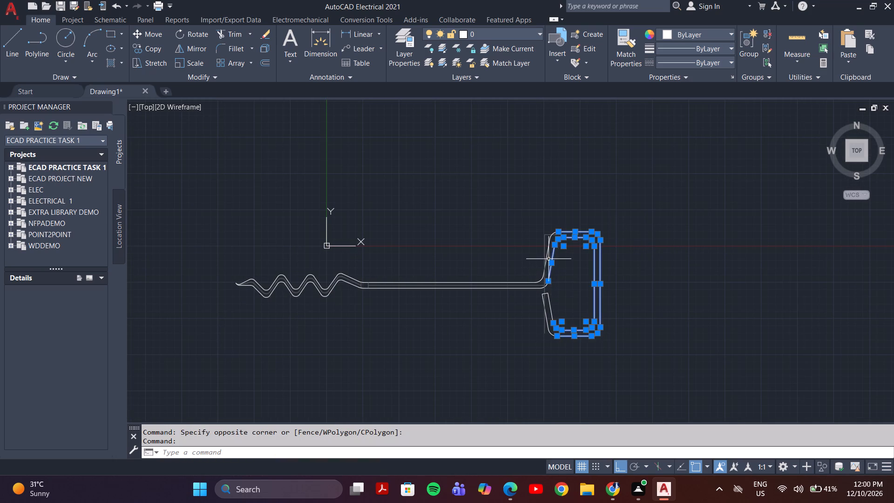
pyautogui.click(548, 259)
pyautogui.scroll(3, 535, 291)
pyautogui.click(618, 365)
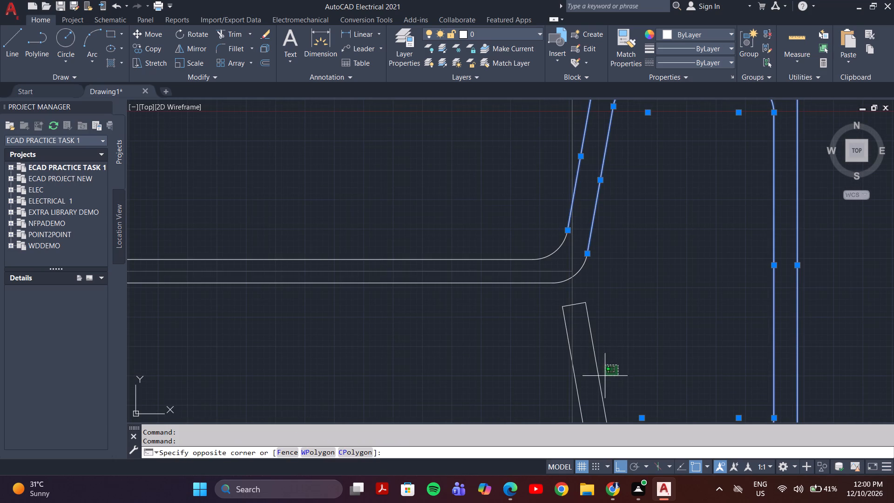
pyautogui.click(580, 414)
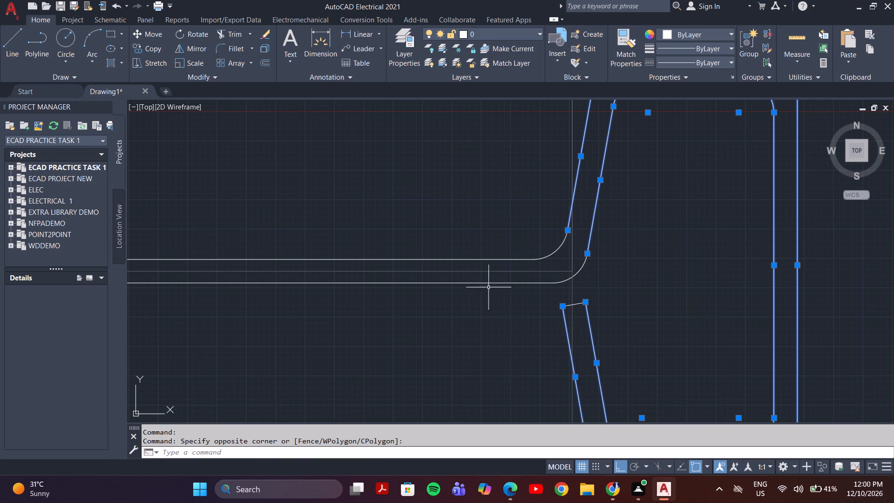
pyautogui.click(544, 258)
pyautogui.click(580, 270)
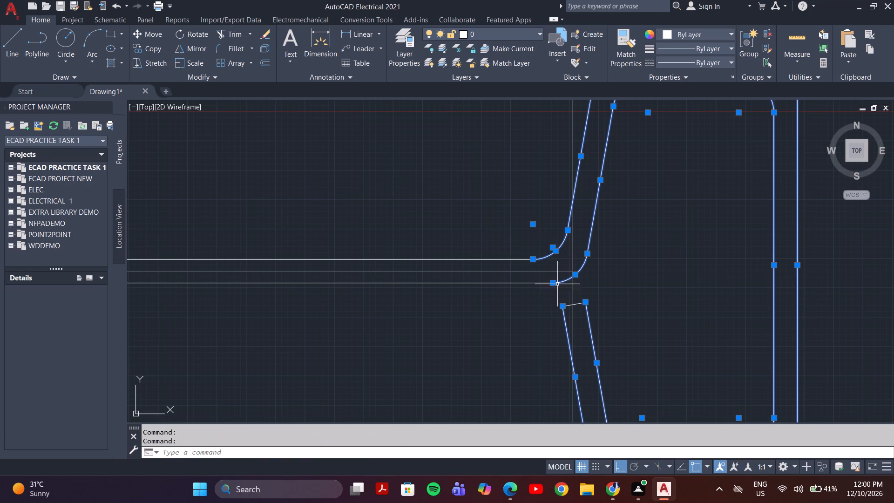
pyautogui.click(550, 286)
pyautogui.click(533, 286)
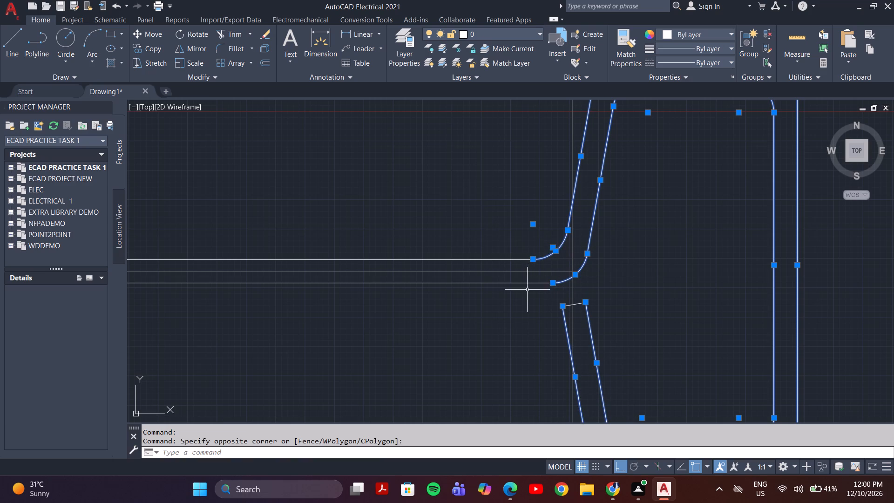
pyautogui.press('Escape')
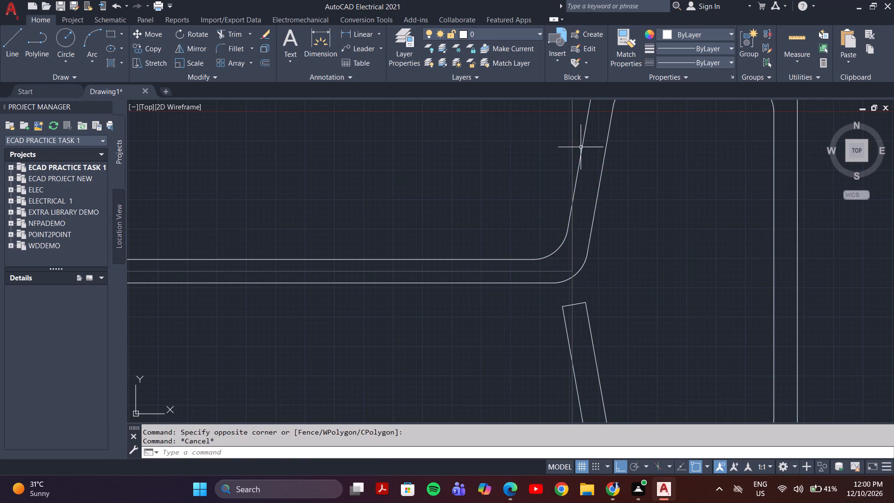
# Erase the thin vertical construction line segments crossing the handle's slanted sides, both above and below the shaft.
pyautogui.click(574, 148)
pyautogui.press('Delete')
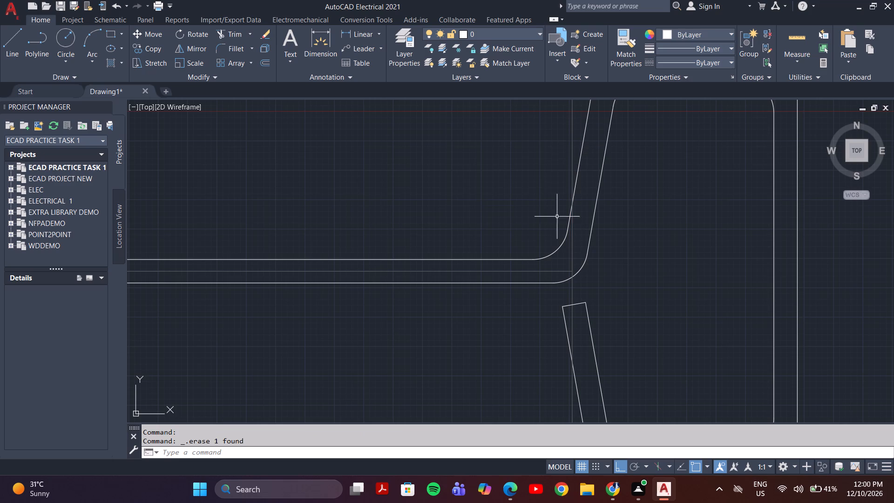
pyautogui.click(572, 152)
pyautogui.press('Delete')
pyautogui.scroll(-3, 565, 224)
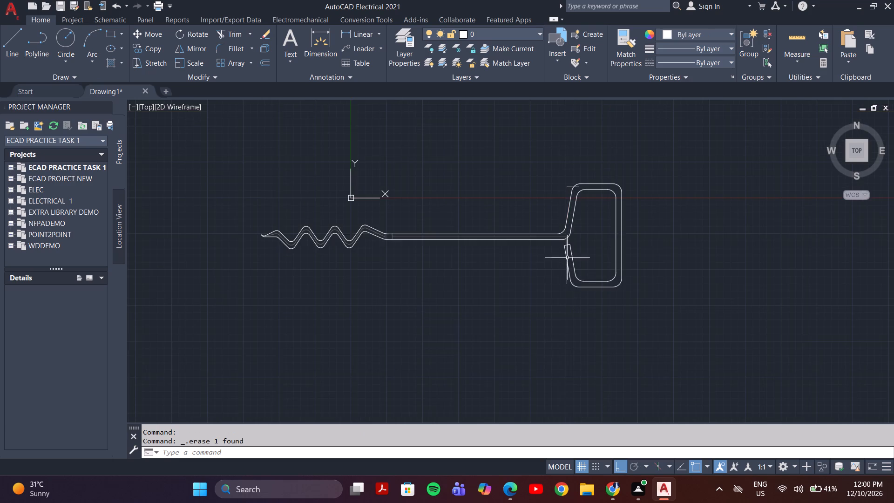
pyautogui.scroll(4, 568, 271)
pyautogui.click(557, 306)
pyautogui.click(528, 322)
pyautogui.press('Delete')
pyautogui.scroll(-3, 562, 225)
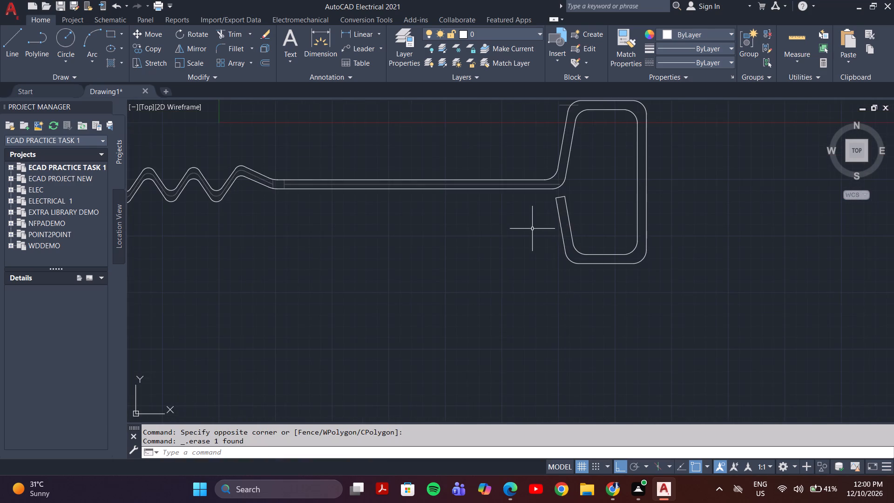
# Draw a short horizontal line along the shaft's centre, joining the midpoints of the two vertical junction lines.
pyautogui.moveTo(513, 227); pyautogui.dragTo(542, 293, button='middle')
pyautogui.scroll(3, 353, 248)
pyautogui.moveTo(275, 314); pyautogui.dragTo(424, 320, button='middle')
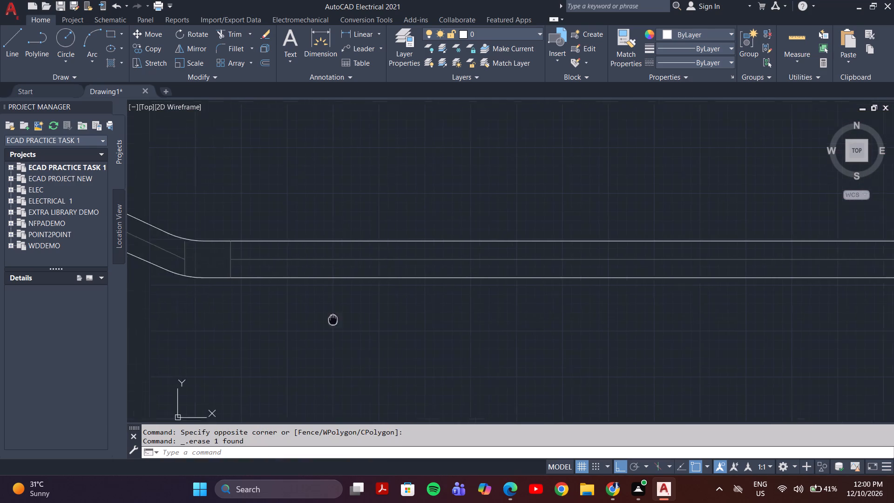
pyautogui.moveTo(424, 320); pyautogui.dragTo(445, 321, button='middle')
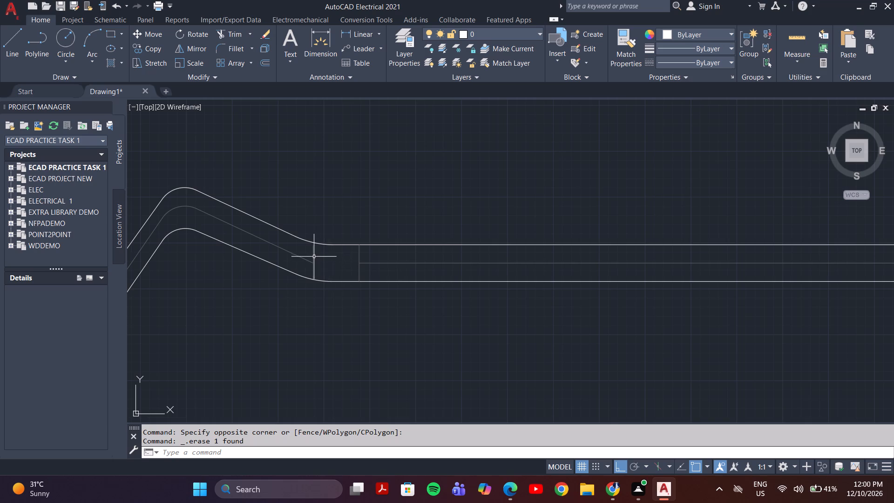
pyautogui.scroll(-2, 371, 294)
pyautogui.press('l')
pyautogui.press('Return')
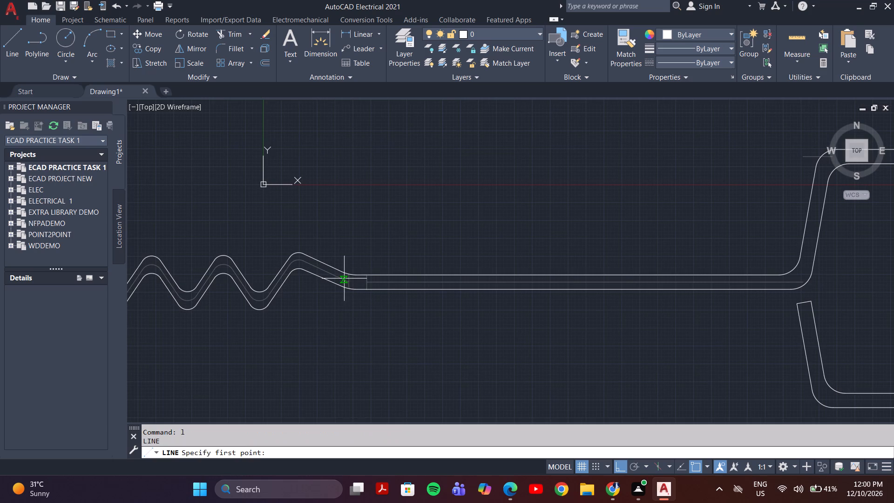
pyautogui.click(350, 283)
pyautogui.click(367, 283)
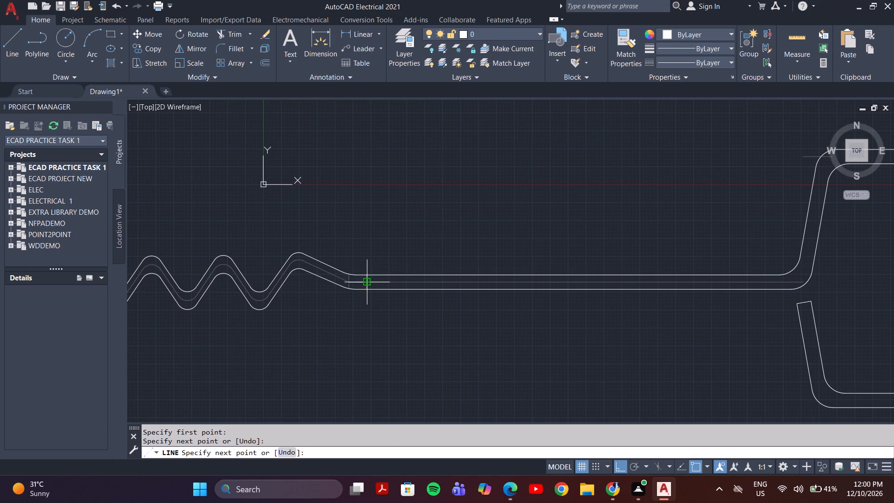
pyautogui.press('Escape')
# Erase the leftover horizontal construction line pieces at the handle's upper rounded corner nearest the shaft.
pyautogui.scroll(-4, 582, 307)
pyautogui.moveTo(589, 307); pyautogui.dragTo(551, 330, button='middle')
pyautogui.scroll(5, 575, 309)
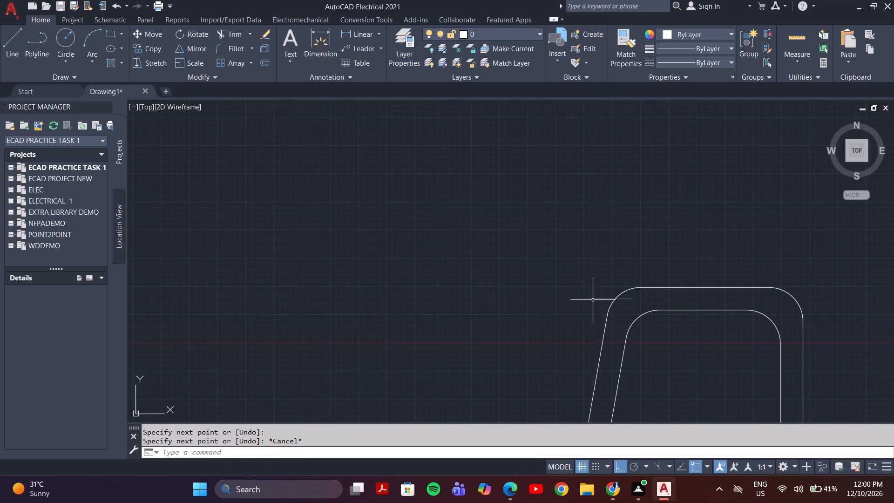
pyautogui.click(596, 298)
pyautogui.press('Delete')
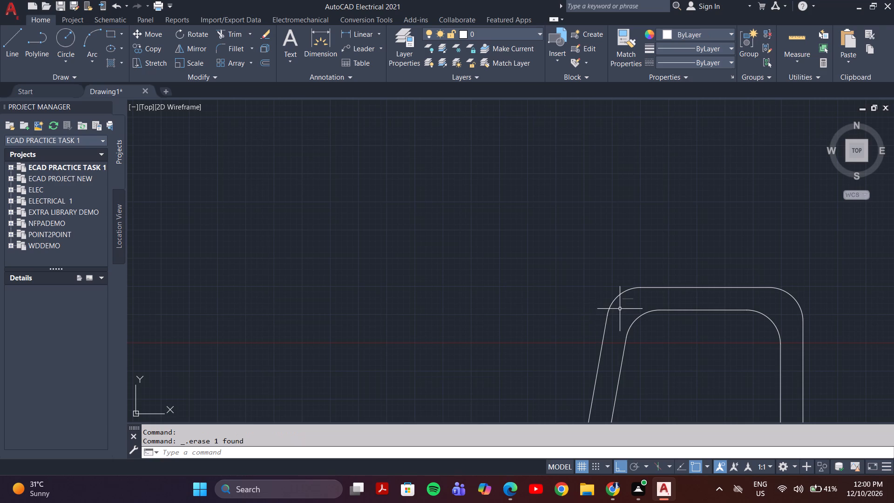
pyautogui.click(628, 301)
pyautogui.click(628, 299)
pyautogui.click(628, 299)
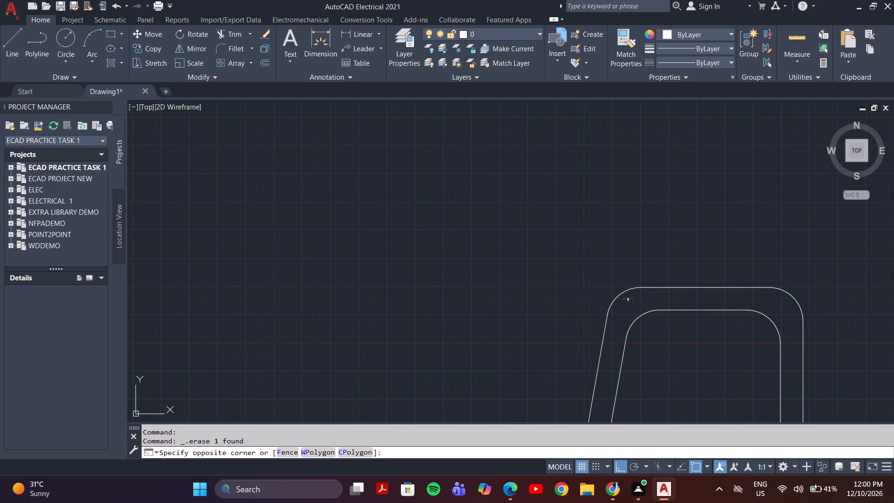
pyautogui.press('Delete')
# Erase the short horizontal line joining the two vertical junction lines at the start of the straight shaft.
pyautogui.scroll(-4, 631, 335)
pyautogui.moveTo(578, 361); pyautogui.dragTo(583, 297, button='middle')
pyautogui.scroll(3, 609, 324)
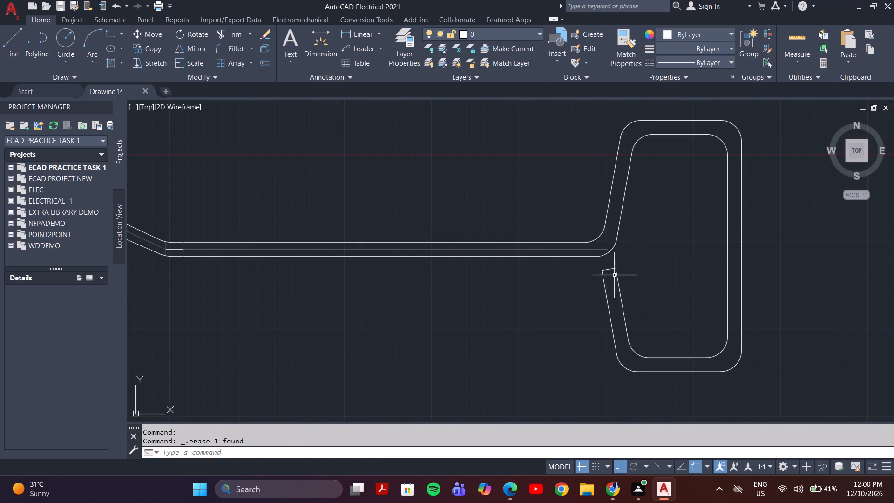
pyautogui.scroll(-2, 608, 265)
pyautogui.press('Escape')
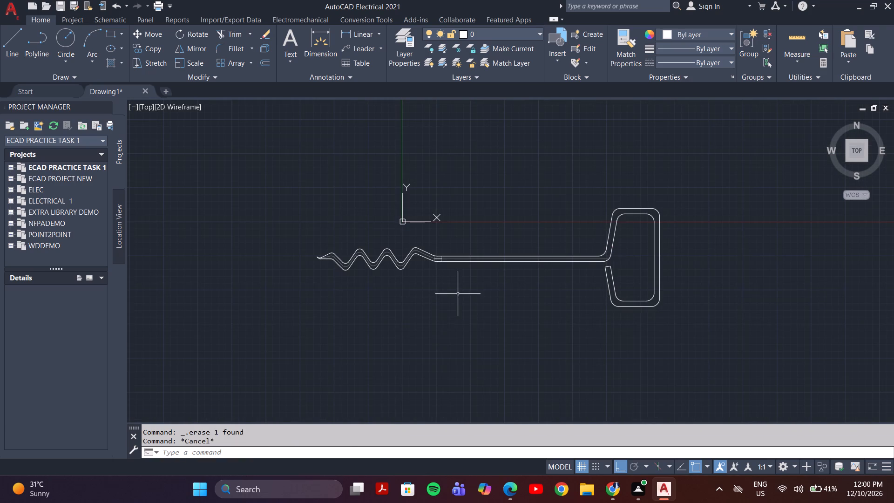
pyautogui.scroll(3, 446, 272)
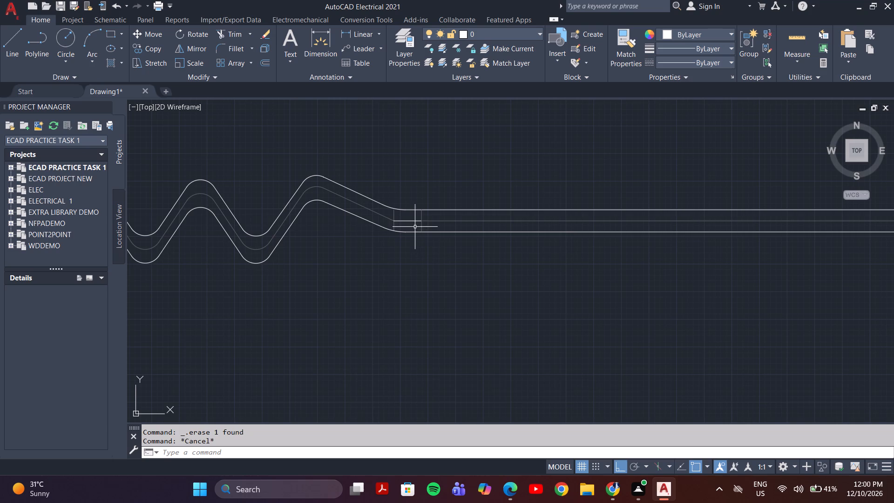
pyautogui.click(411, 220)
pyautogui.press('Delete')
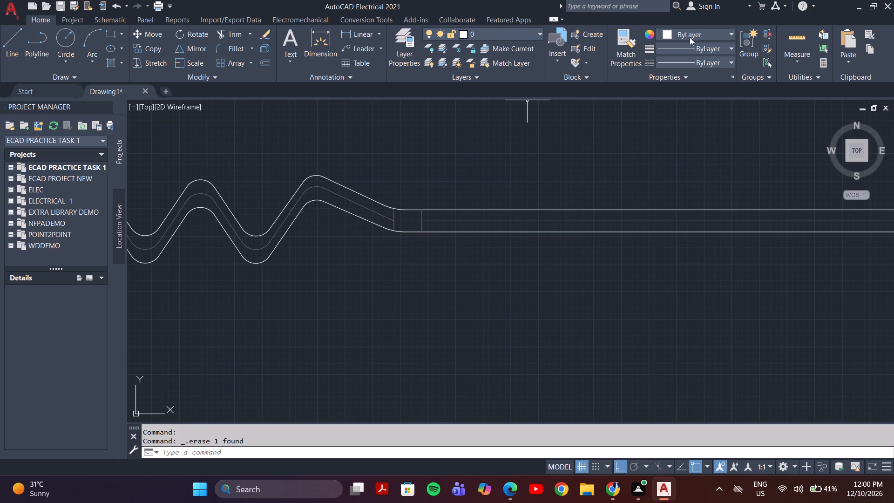
# Draw a short centre line in dark grey (99,100,102) joining the midpoints of the two vertical junction lines at the shaft's start.
pyautogui.click(692, 34)
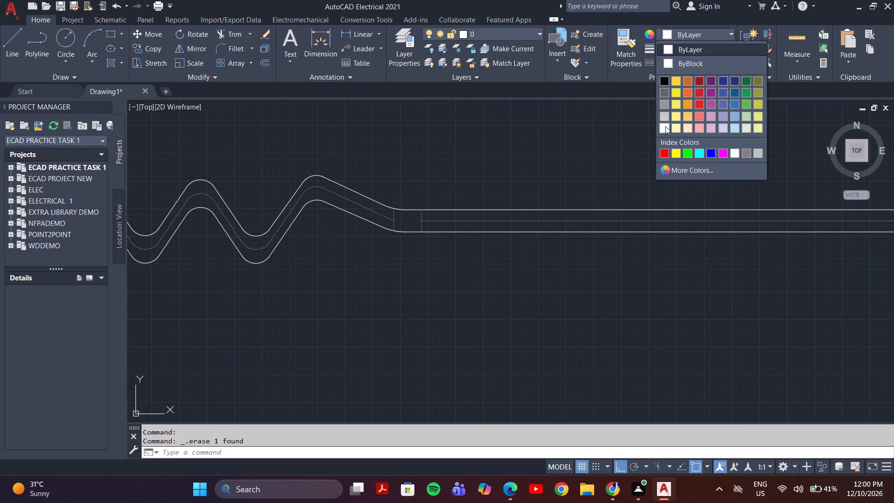
pyautogui.press('l')
pyautogui.press('Return')
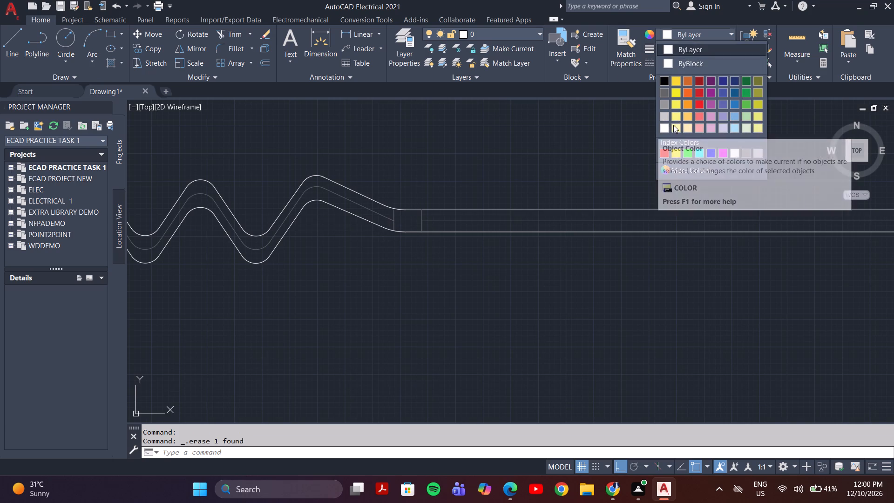
pyautogui.press('Escape')
pyautogui.click(687, 39)
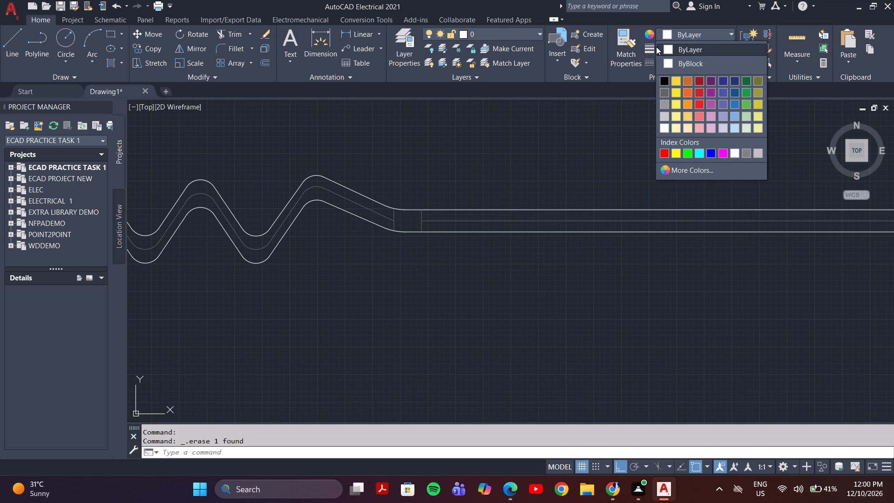
pyautogui.click(667, 88)
pyautogui.press('l')
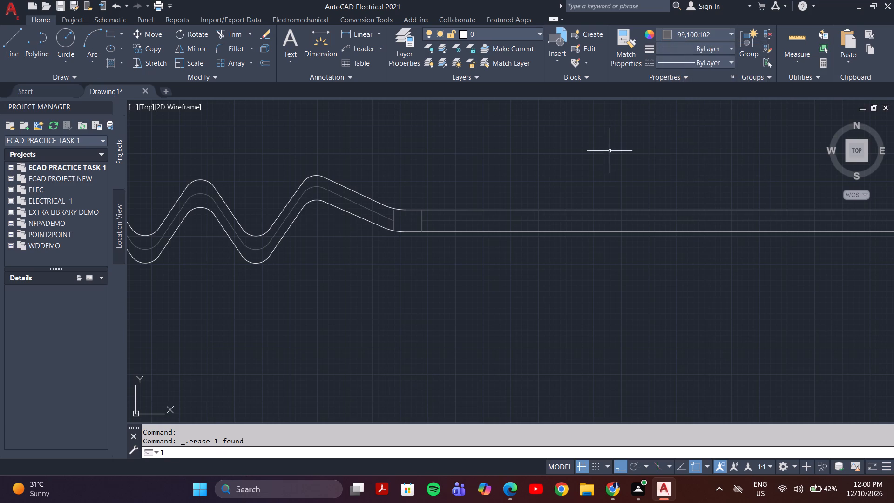
pyautogui.press('Return')
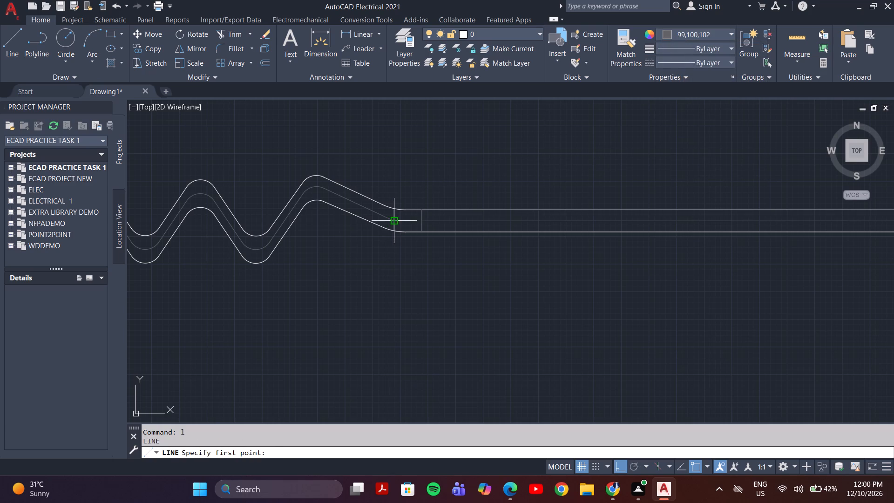
pyautogui.click(393, 222)
pyautogui.click(420, 223)
pyautogui.press('Escape')
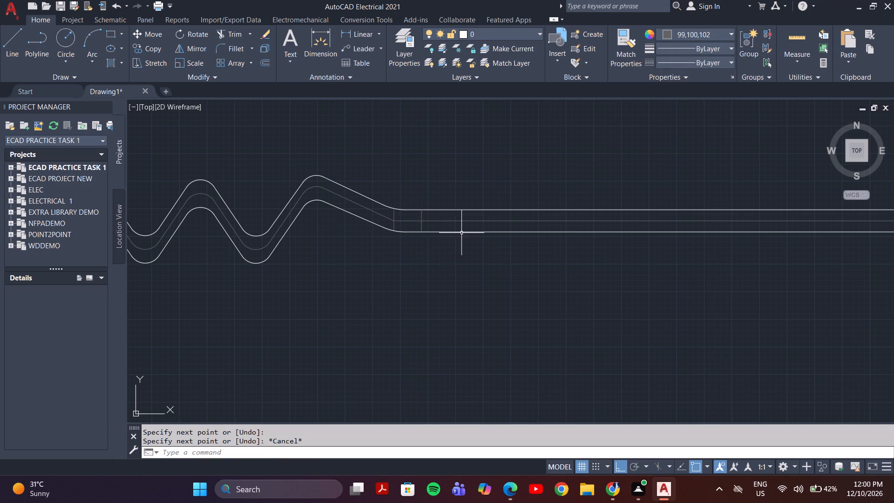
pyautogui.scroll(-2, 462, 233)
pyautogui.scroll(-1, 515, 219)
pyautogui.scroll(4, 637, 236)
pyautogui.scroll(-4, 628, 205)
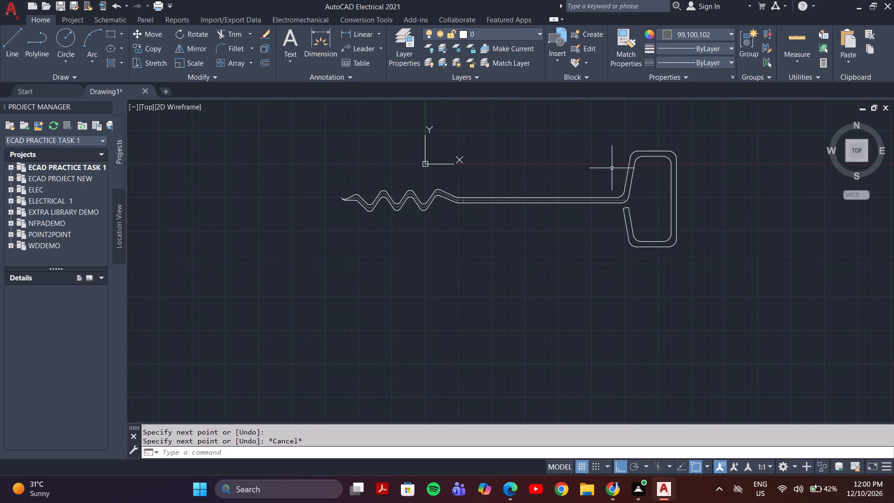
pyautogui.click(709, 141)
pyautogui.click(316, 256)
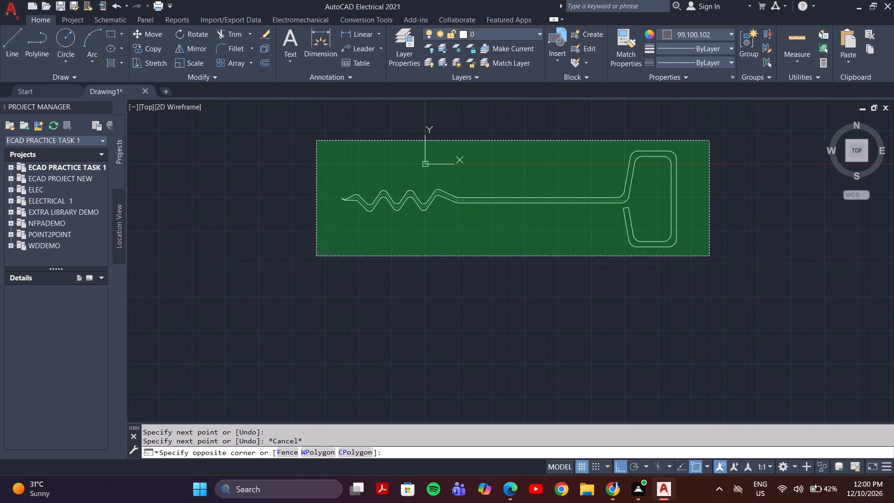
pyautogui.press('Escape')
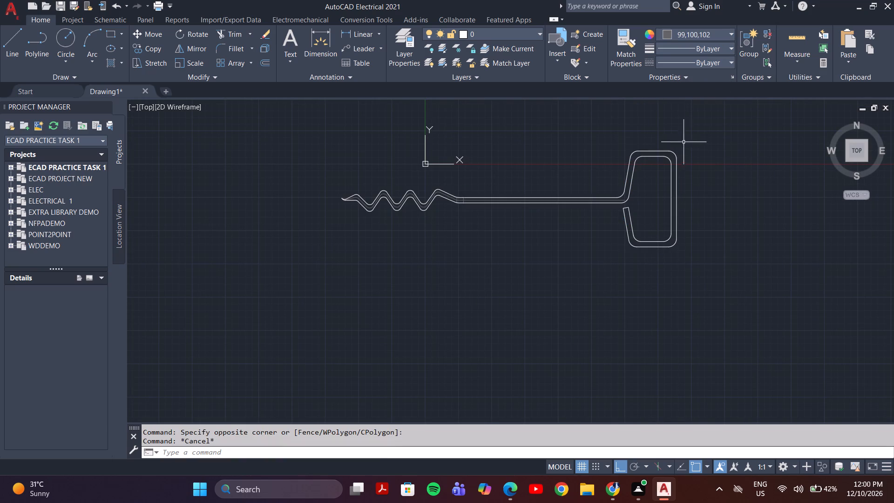
# Select the handle's outer and inner outlines, including both lower slanted sides and the short line closing their free end.
pyautogui.click(680, 140)
pyautogui.click(634, 251)
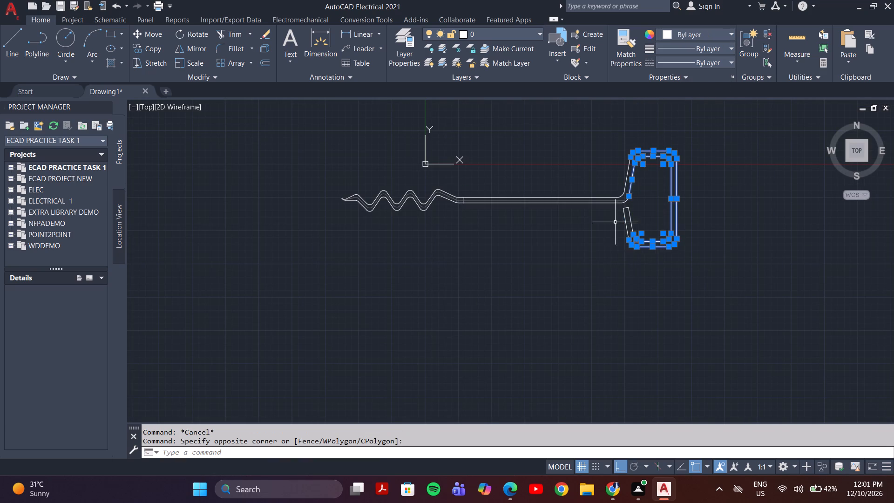
pyautogui.scroll(3, 614, 218)
pyautogui.moveTo(657, 143); pyautogui.dragTo(660, 162, button='middle')
pyautogui.click(704, 208)
pyautogui.click(613, 292)
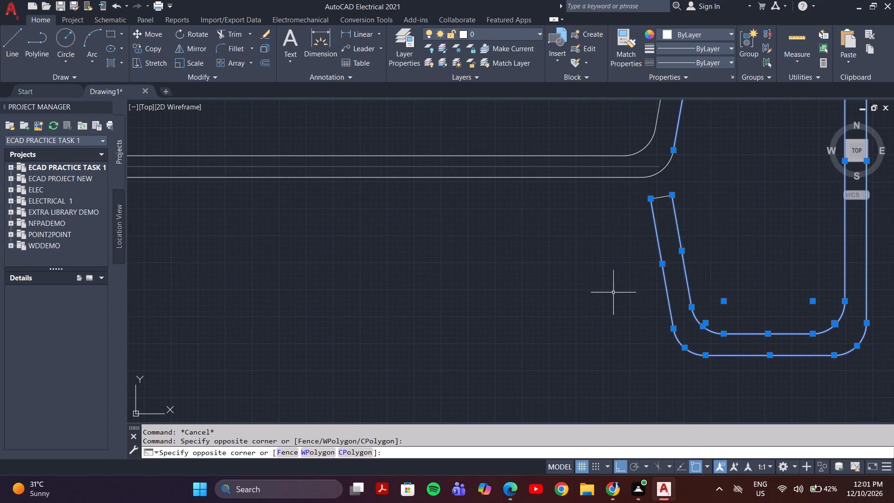
pyautogui.click(666, 198)
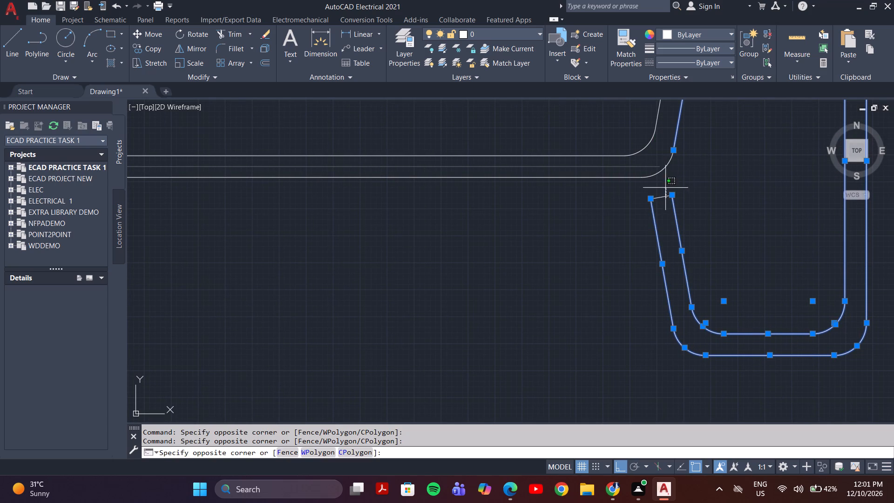
pyautogui.click(658, 192)
pyautogui.scroll(-1, 639, 193)
pyautogui.moveTo(624, 198); pyautogui.dragTo(601, 277, button='middle')
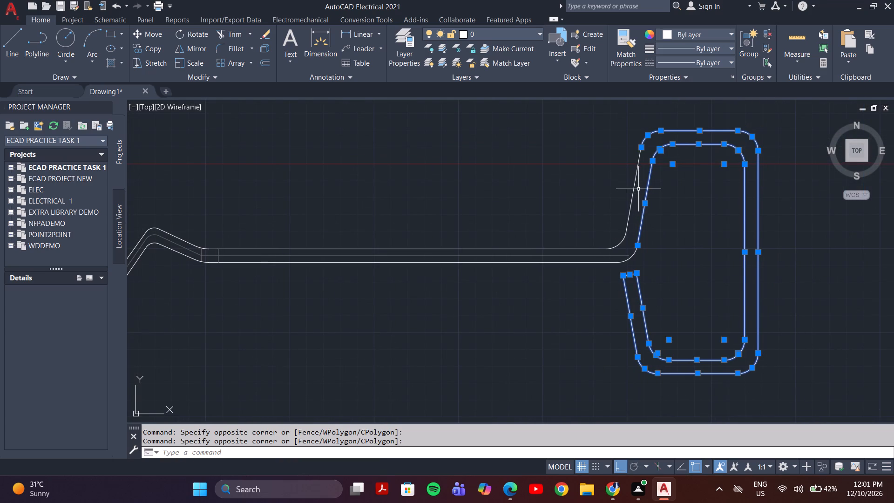
# Add the handle's upper outer slanted side, the two corner arcs meeting the shaft, and both shaft edges to the selection.
pyautogui.moveTo(638, 189); pyautogui.dragTo(634, 189)
pyautogui.click(617, 197)
pyautogui.click(576, 250)
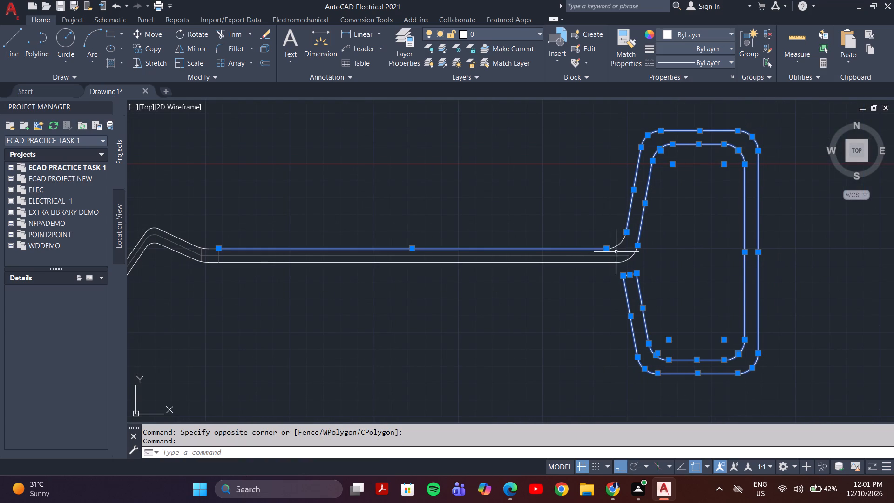
pyautogui.click(617, 244)
pyautogui.click(626, 260)
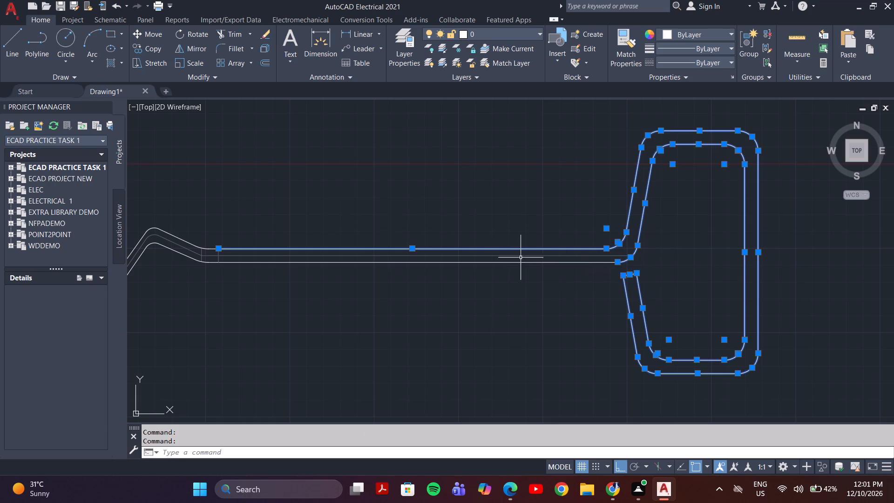
pyautogui.click(509, 264)
# Add both outlines of the shaft junction and sloping section, up to the zigzag peak nearest the shaft, without the grey centre line.
pyautogui.moveTo(291, 254); pyautogui.dragTo(615, 263, button='middle')
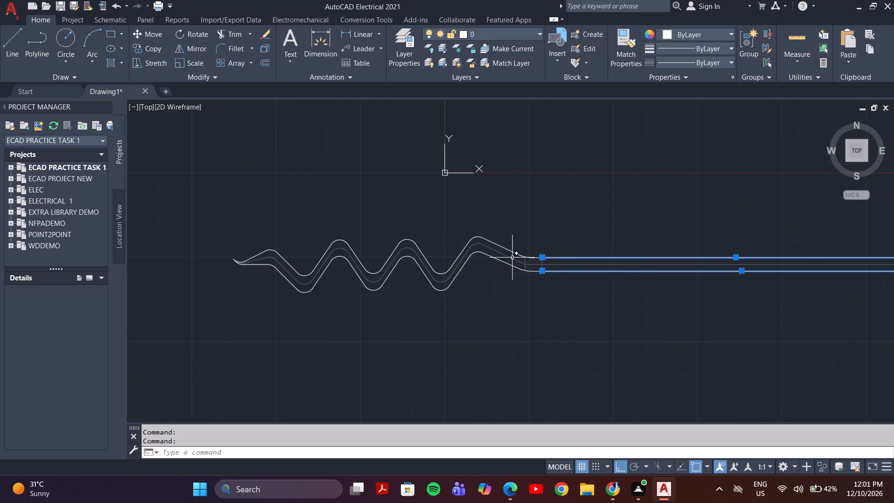
pyautogui.scroll(2, 507, 247)
pyautogui.click(445, 209)
pyautogui.click(405, 227)
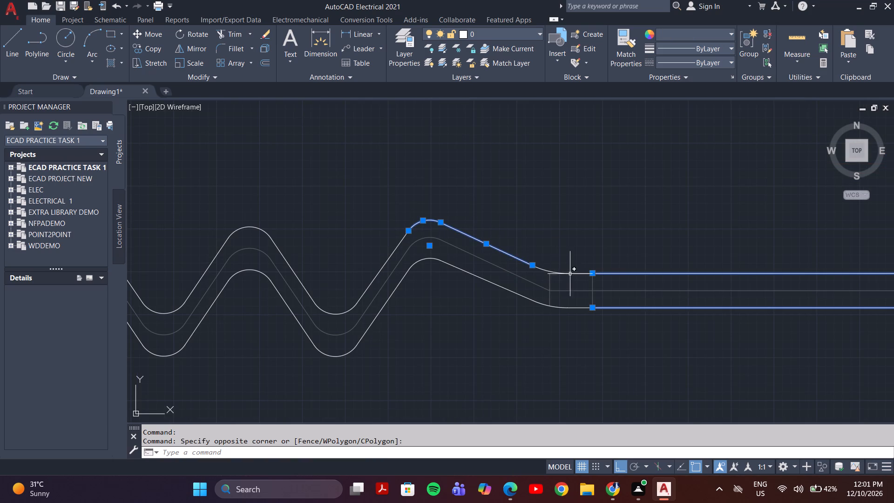
pyautogui.click(569, 272)
pyautogui.click(543, 267)
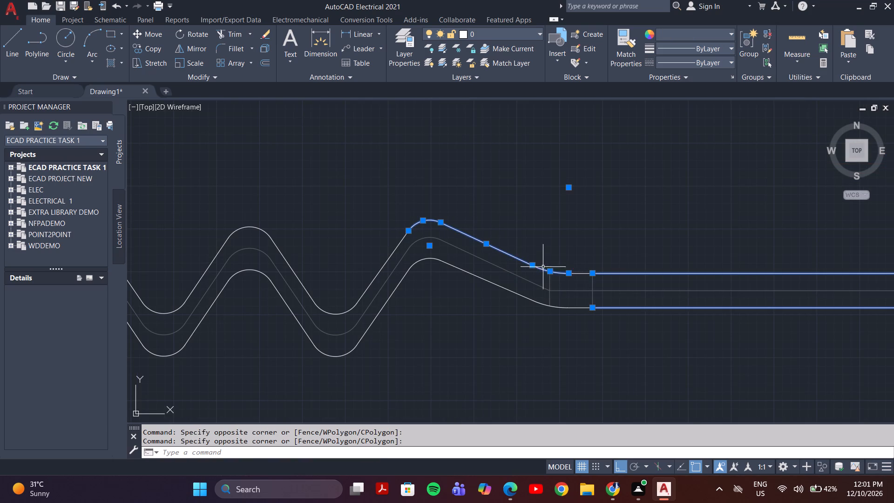
pyautogui.click(580, 274)
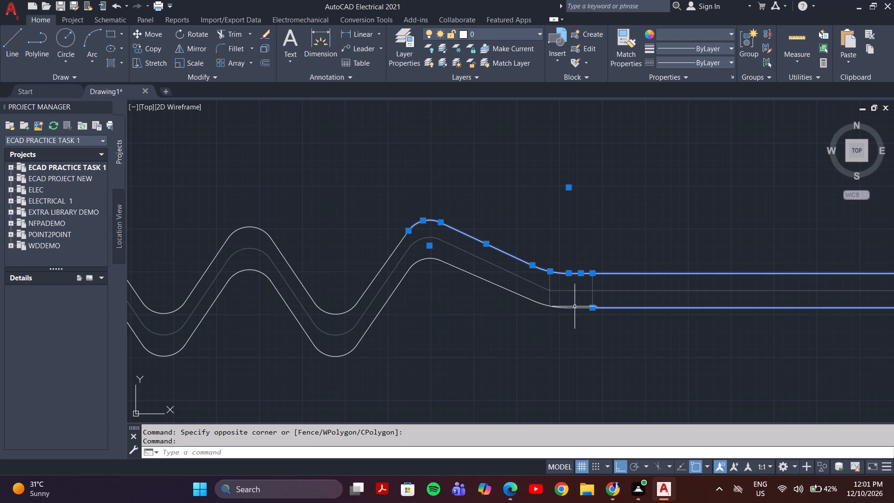
pyautogui.click(577, 327)
pyautogui.click(566, 303)
pyautogui.click(538, 307)
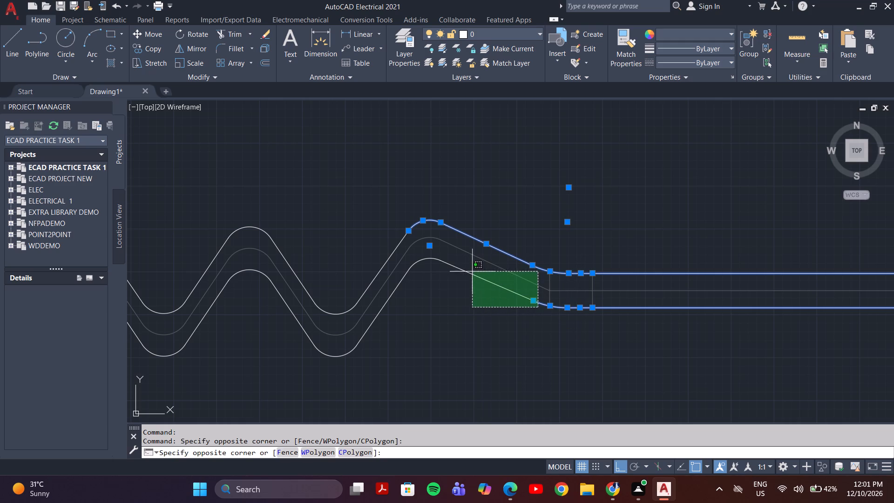
pyautogui.click(387, 295)
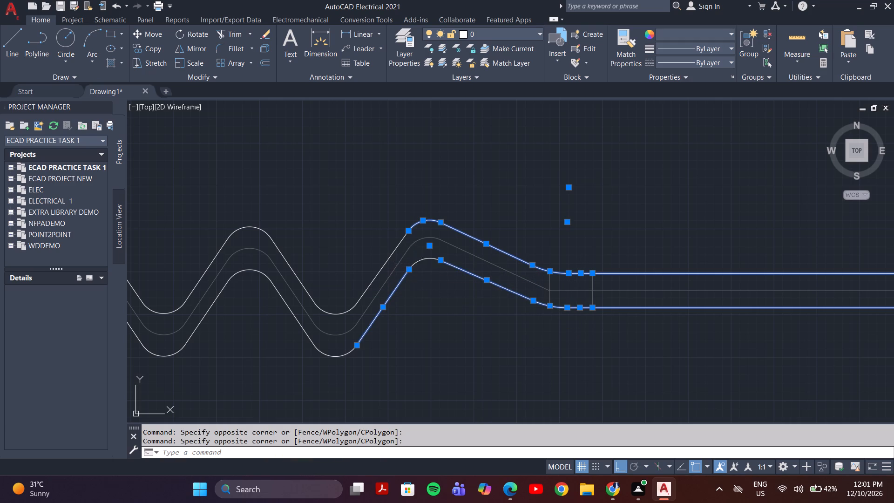
pyautogui.click(415, 262)
# Add the upper and lower outlines of the zigzag valley nearest the shaft and the middle peak beyond it to the selection.
pyautogui.click(388, 264)
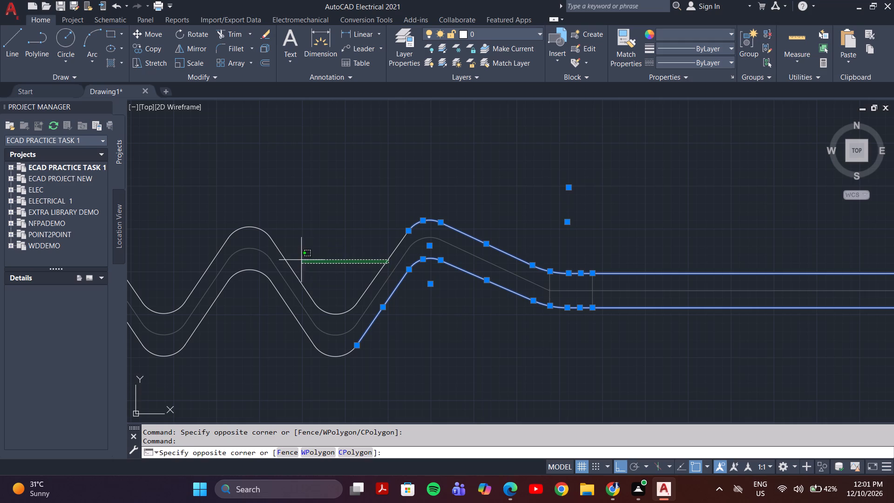
pyautogui.click(279, 244)
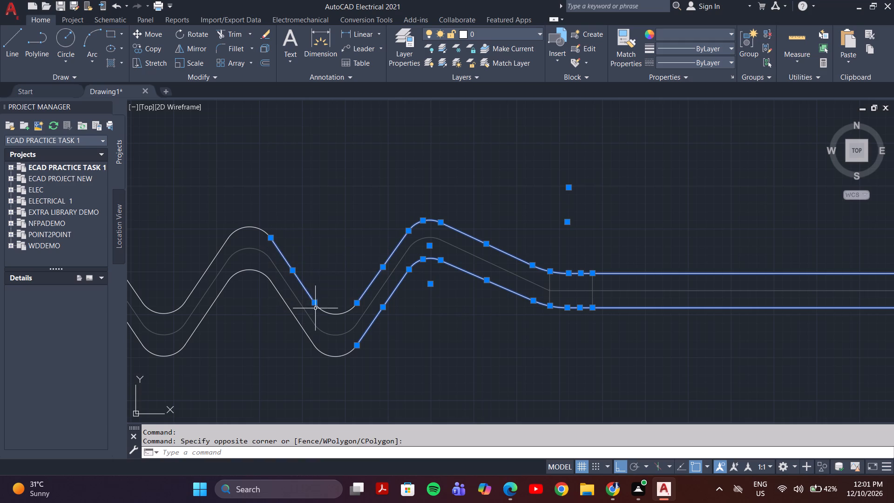
pyautogui.click(324, 311)
pyautogui.click(337, 370)
pyautogui.click(310, 350)
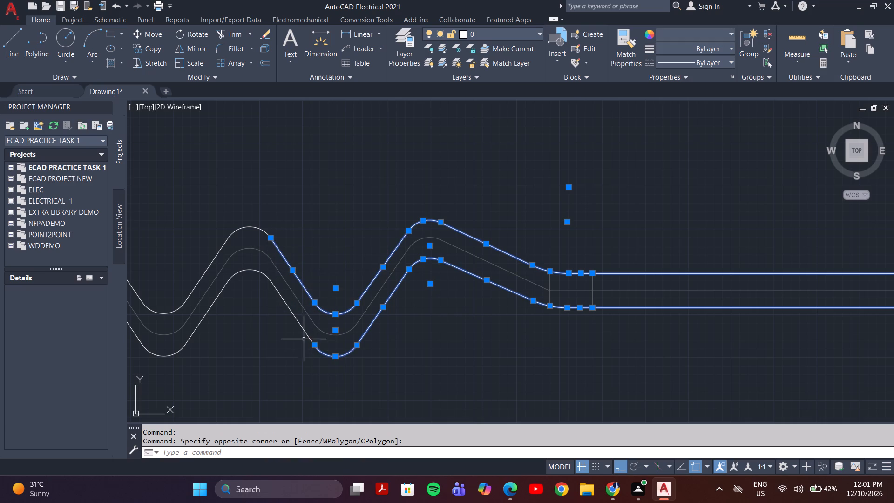
pyautogui.click(303, 339)
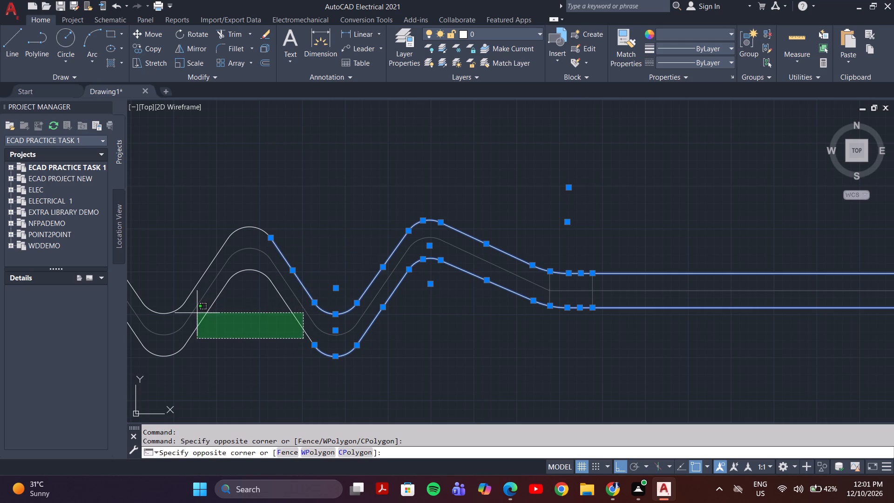
pyautogui.click(197, 315)
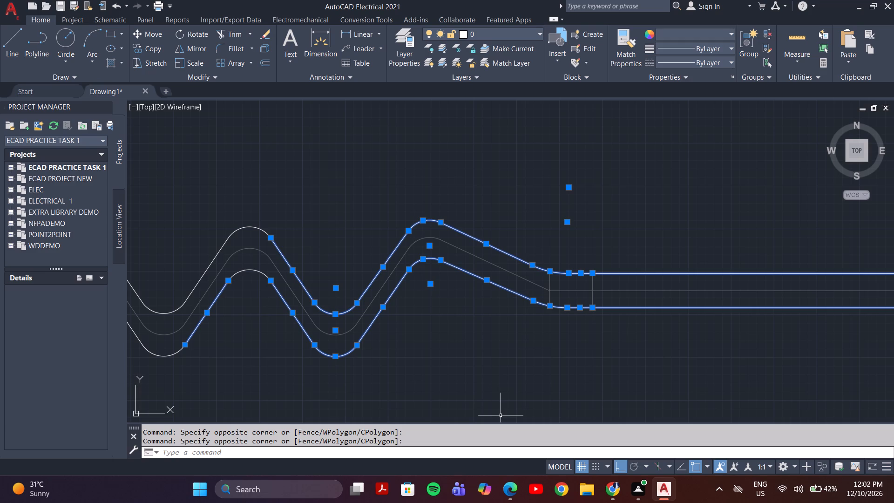
pyautogui.click(252, 264)
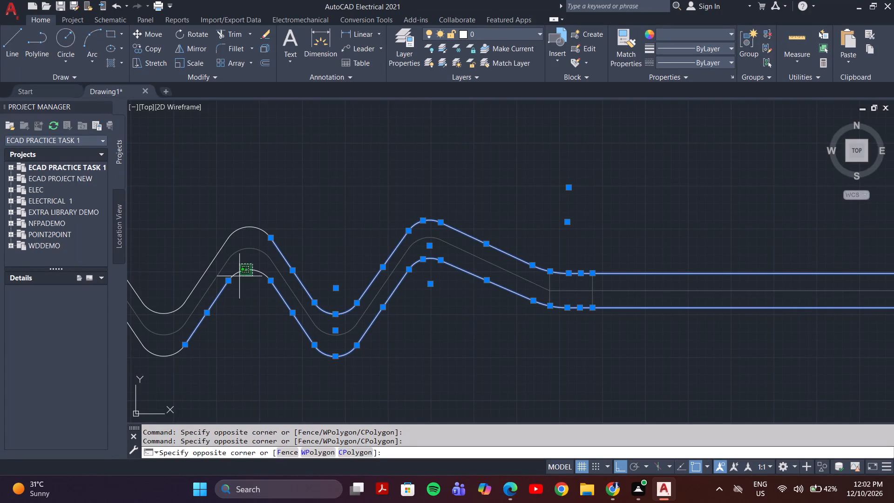
pyautogui.click(239, 277)
pyautogui.moveTo(239, 278); pyautogui.dragTo(375, 270, button='middle')
pyautogui.click(410, 212)
pyautogui.click(365, 230)
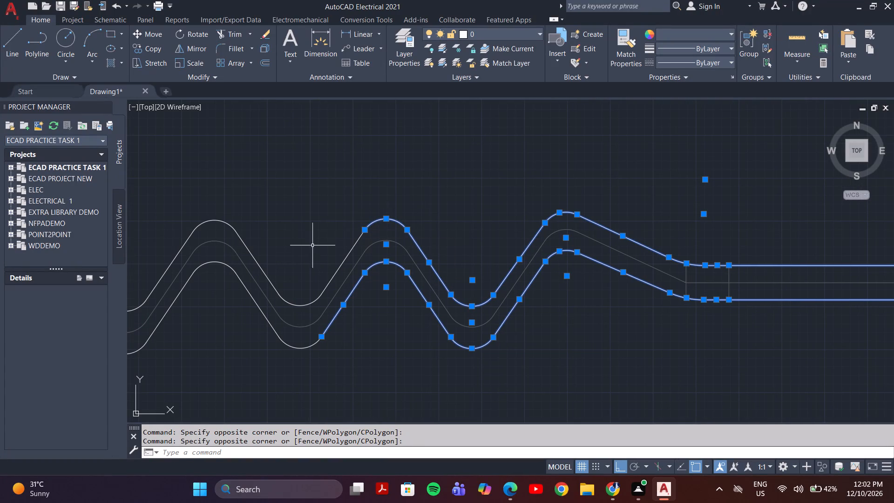
# Add the white outlines of the zigzag's middle valley and the third peak from the shaft to the selection, excluding the centre line.
pyautogui.click(296, 262)
pyautogui.click(290, 310)
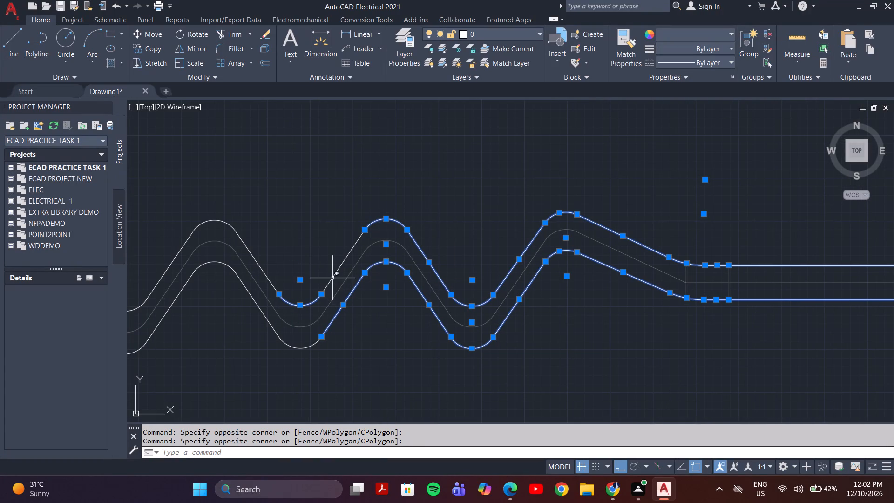
pyautogui.click(332, 277)
pyautogui.click(251, 206)
pyautogui.click(190, 228)
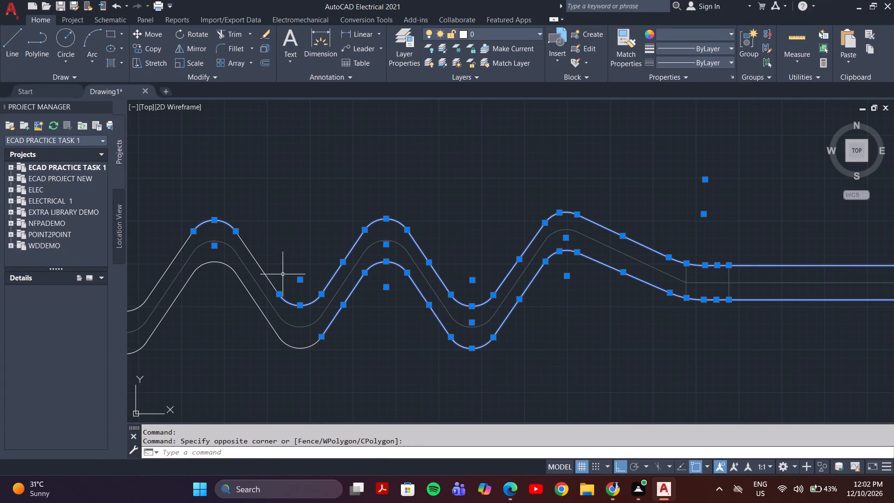
pyautogui.click(262, 270)
pyautogui.moveTo(268, 270); pyautogui.dragTo(345, 186, button='middle')
pyautogui.click(408, 289)
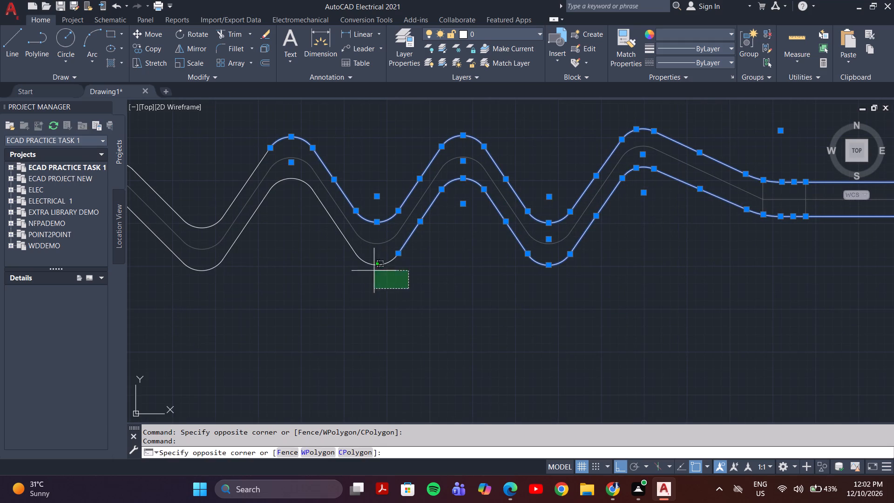
pyautogui.click(359, 263)
pyautogui.click(330, 203)
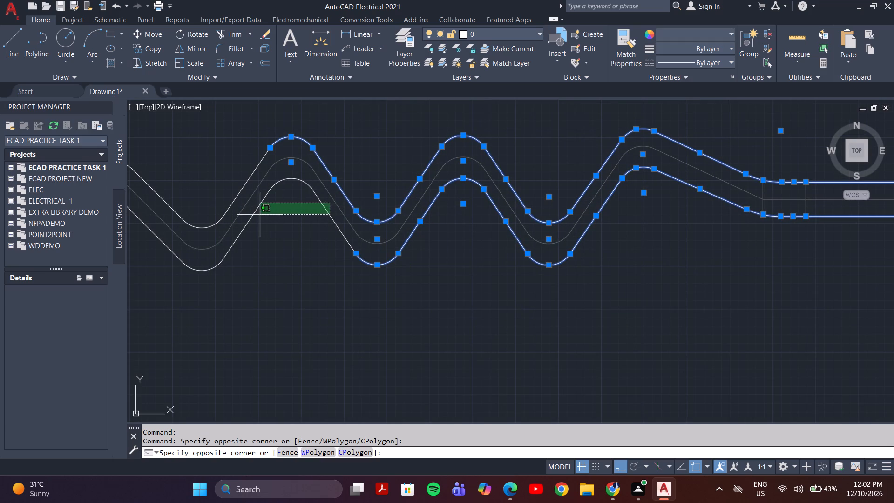
pyautogui.click(253, 214)
pyautogui.click(292, 181)
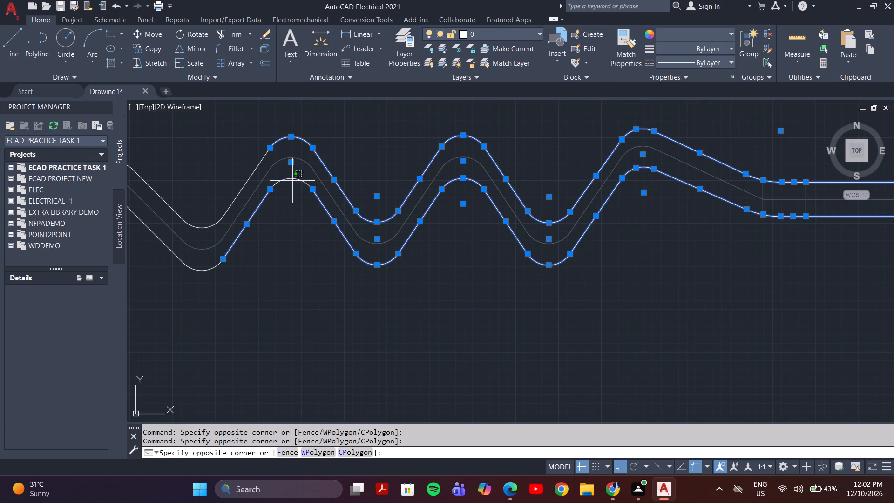
pyautogui.click(291, 174)
# Add the zigzag's last valley before the tip to the selection: its upper slanted side plus both upper and lower arcs.
pyautogui.moveTo(255, 200); pyautogui.dragTo(346, 212, button='middle')
pyautogui.click(342, 198)
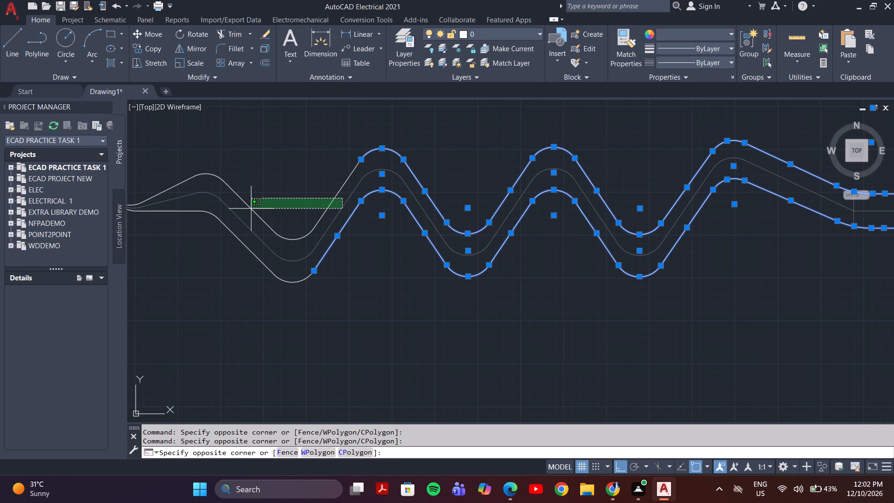
pyautogui.click(233, 202)
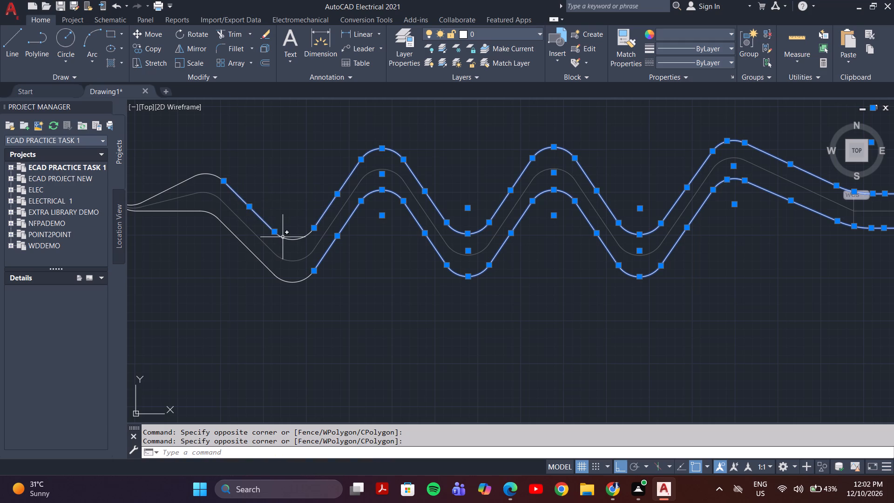
pyautogui.click(284, 237)
pyautogui.click(297, 275)
pyautogui.click(252, 278)
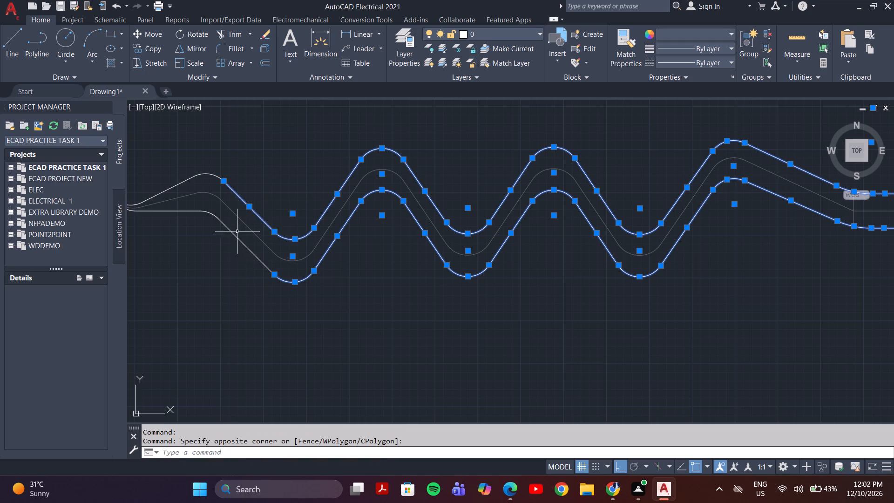
# Add the end section's lower slanted side, straight lower edge, upper peak arc and upper tapered edge to the selection.
pyautogui.click(237, 228)
pyautogui.click(188, 226)
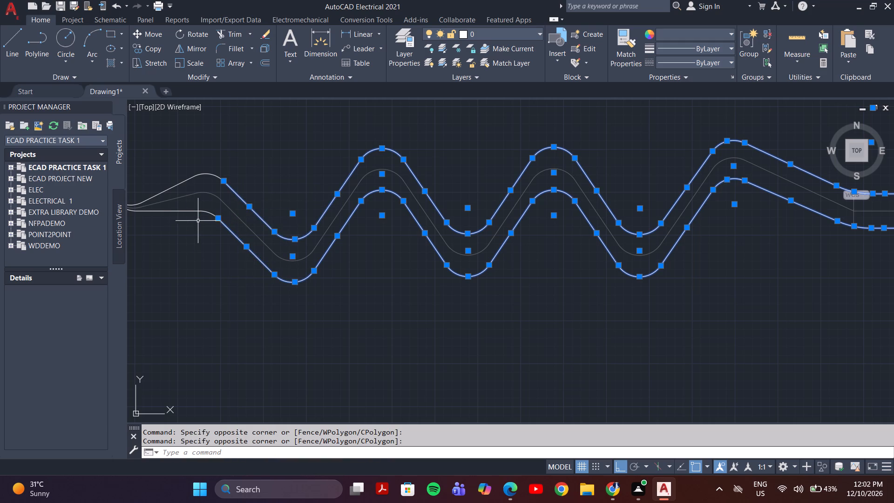
pyautogui.click(197, 210)
pyautogui.click(210, 170)
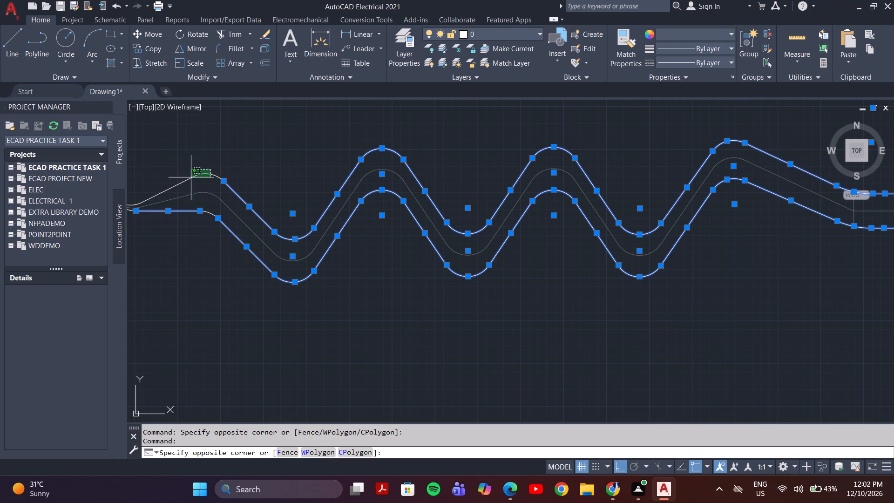
pyautogui.click(183, 182)
# Add the upper and lower curved edges of the pointed tip to the selection, leaving out the grey centre line.
pyautogui.moveTo(182, 182); pyautogui.dragTo(315, 174, button='middle')
pyautogui.scroll(4, 273, 190)
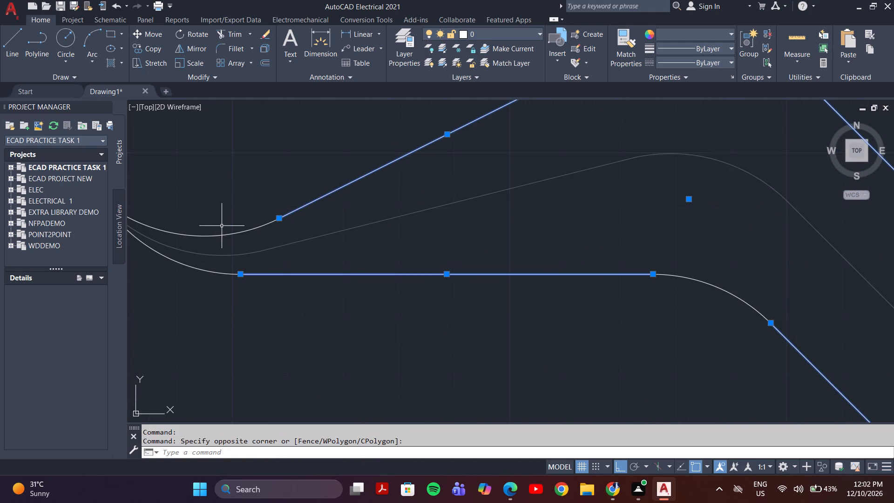
pyautogui.click(224, 235)
pyautogui.moveTo(225, 230); pyautogui.dragTo(390, 222, button='middle')
pyautogui.scroll(4, 303, 215)
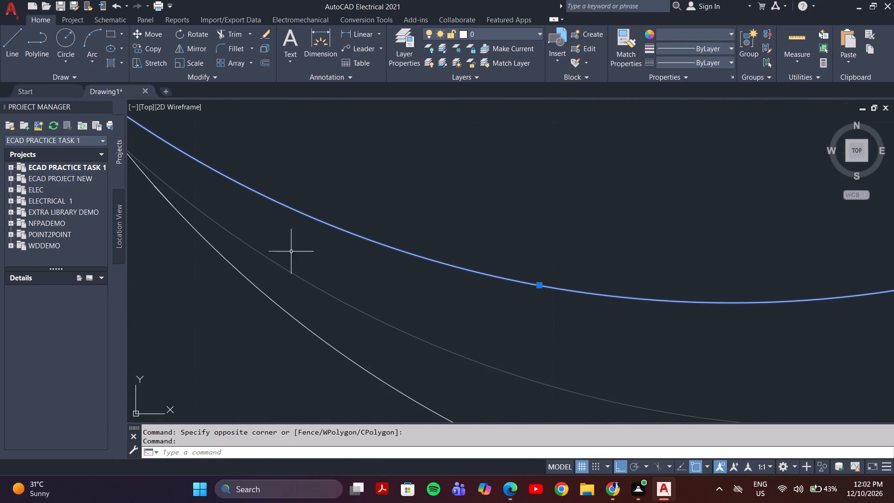
pyautogui.click(275, 305)
# Set the colour of the whole selected zigzag, shaft and handle outline to black (0,0,0).
pyautogui.scroll(-2, 281, 265)
pyautogui.scroll(5, 223, 224)
pyautogui.scroll(-5, 194, 171)
pyautogui.scroll(-2, 303, 251)
pyautogui.scroll(-2, 358, 279)
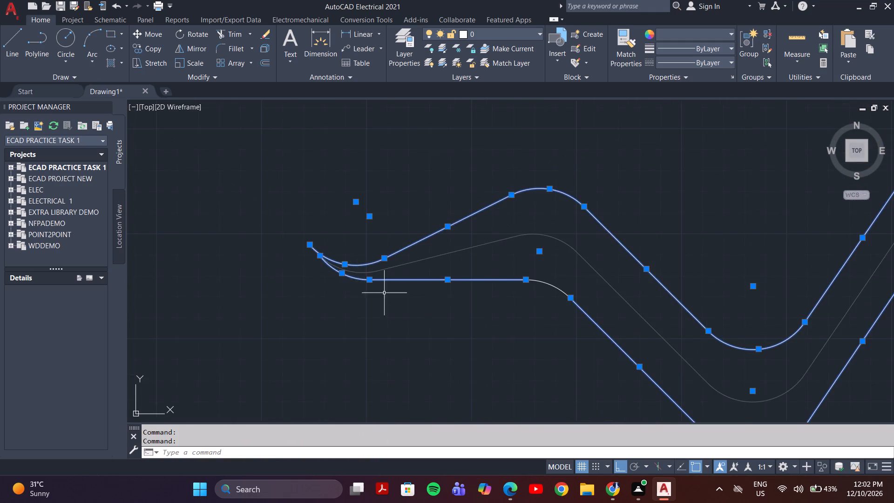
pyautogui.scroll(-1, 434, 310)
pyautogui.moveTo(448, 327); pyautogui.dragTo(260, 263, button='middle')
pyautogui.scroll(1, 448, 328)
pyautogui.scroll(-3, 321, 281)
pyautogui.scroll(-2, 464, 301)
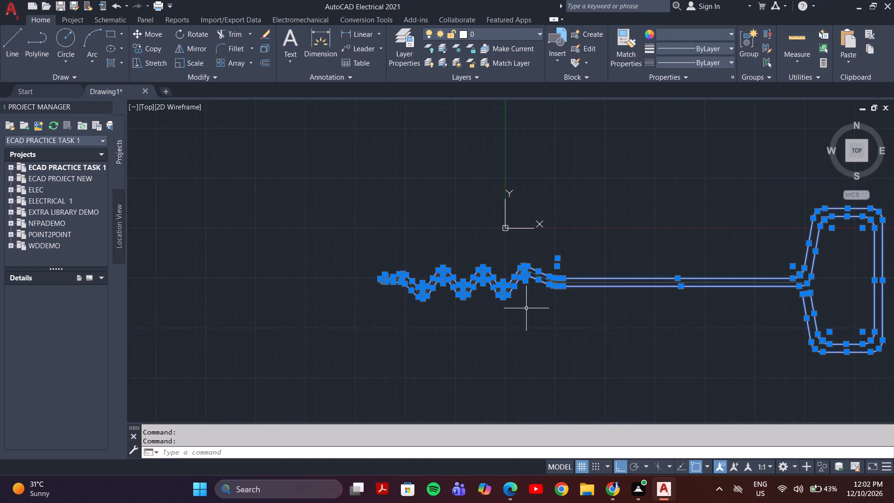
pyautogui.moveTo(555, 312); pyautogui.dragTo(433, 285, button='middle')
pyautogui.click(705, 32)
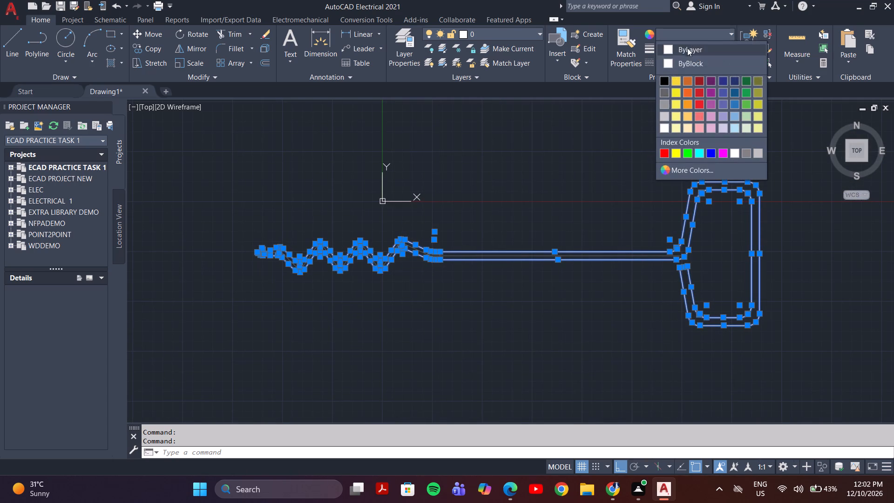
pyautogui.click(665, 78)
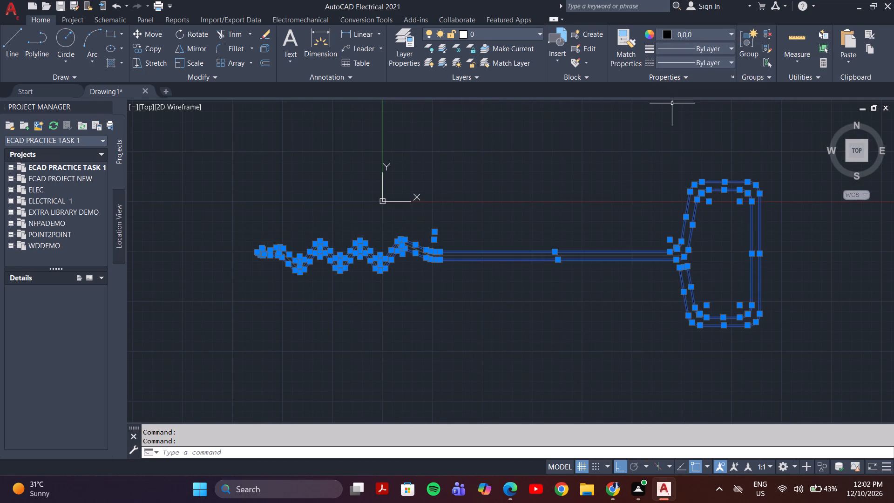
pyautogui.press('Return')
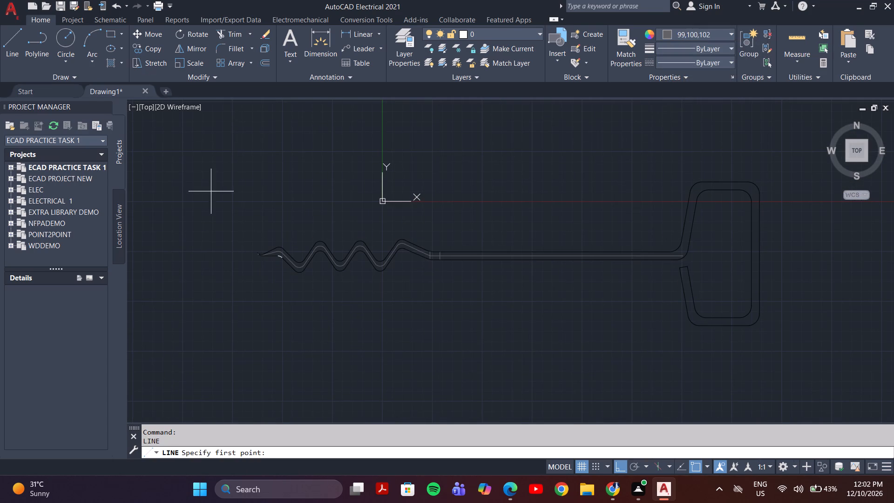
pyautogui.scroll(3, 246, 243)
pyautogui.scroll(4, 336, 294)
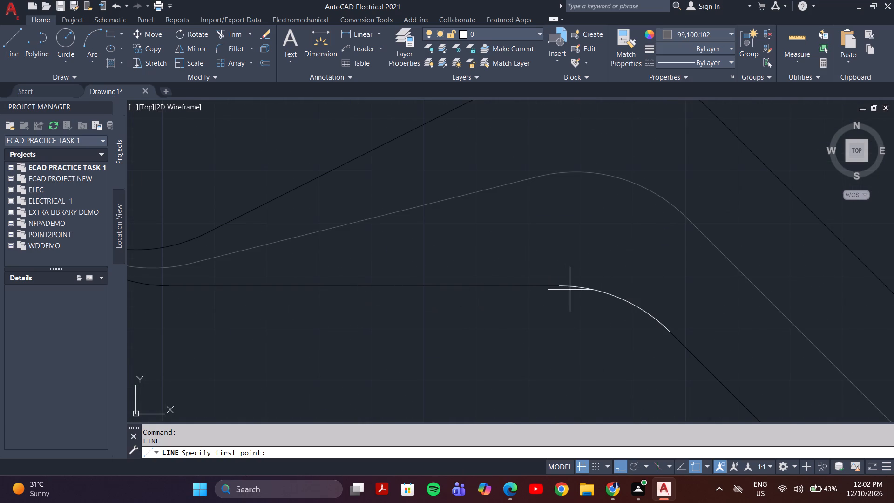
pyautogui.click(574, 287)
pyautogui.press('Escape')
# Set the remaining white arc on the lower edge of the end section near the tip to black (0,0,0).
pyautogui.click(584, 289)
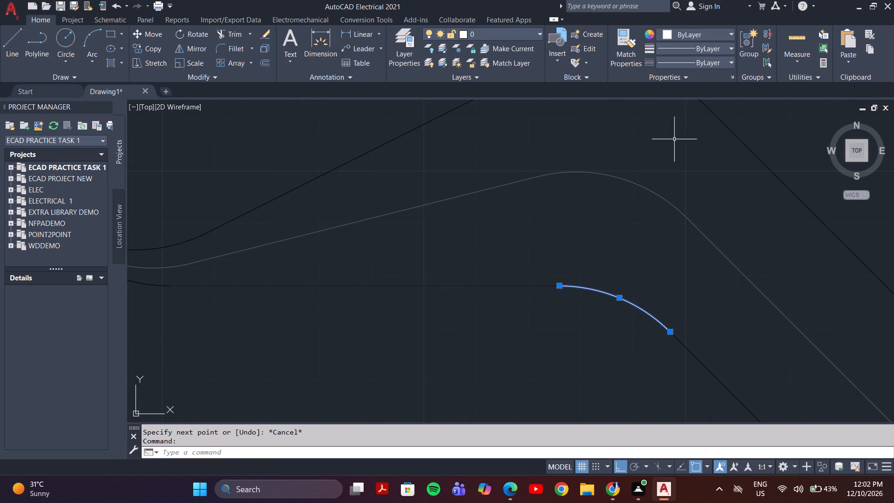
pyautogui.click(705, 36)
pyautogui.click(665, 78)
pyautogui.scroll(-3, 600, 149)
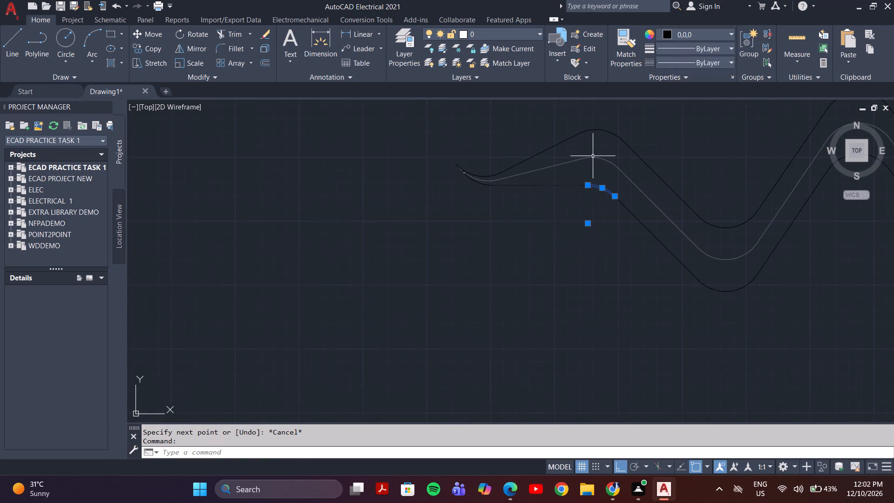
pyautogui.scroll(4, 466, 173)
pyautogui.press('Escape')
# Set the short white segment on the pointed tip's lower edge to black (0,0,0) and clear the selection.
pyautogui.scroll(3, 434, 188)
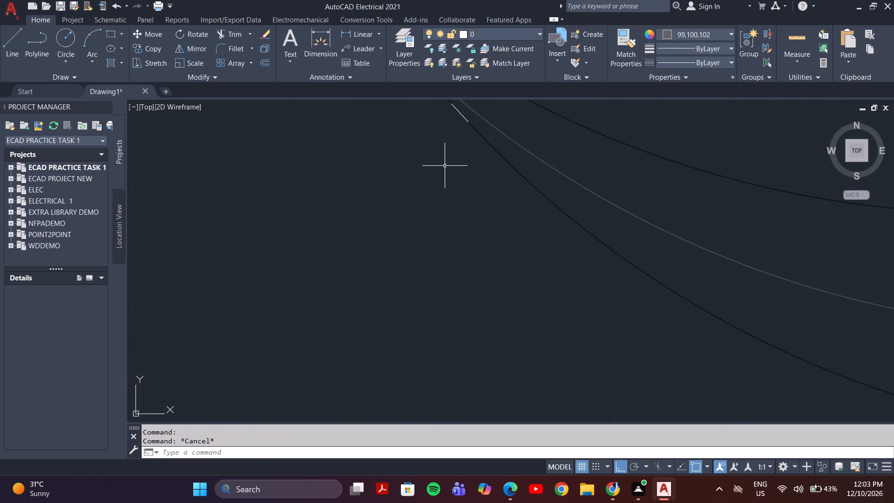
pyautogui.moveTo(447, 162); pyautogui.dragTo(433, 257, button='middle')
pyautogui.click(445, 207)
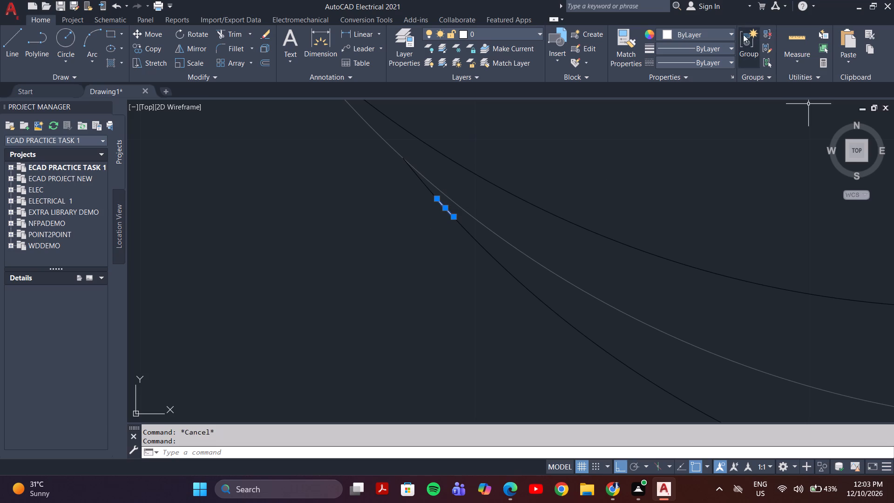
pyautogui.click(722, 37)
pyautogui.click(663, 78)
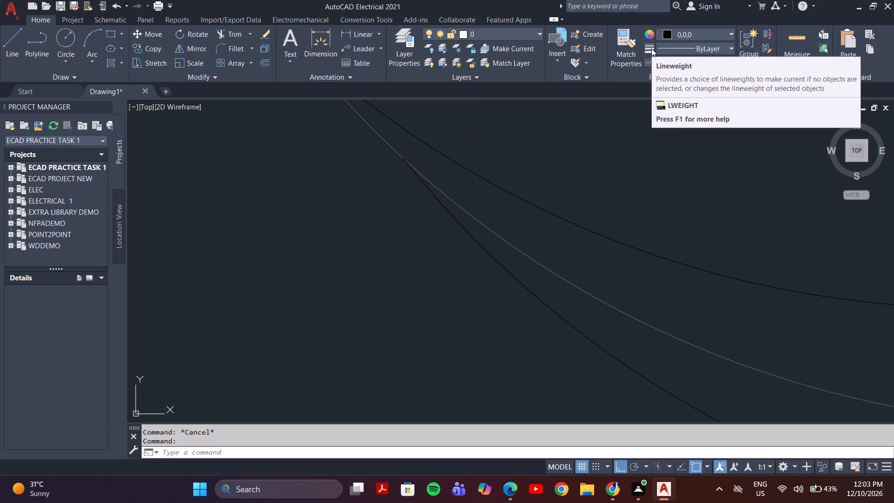
pyautogui.scroll(-8, 677, 78)
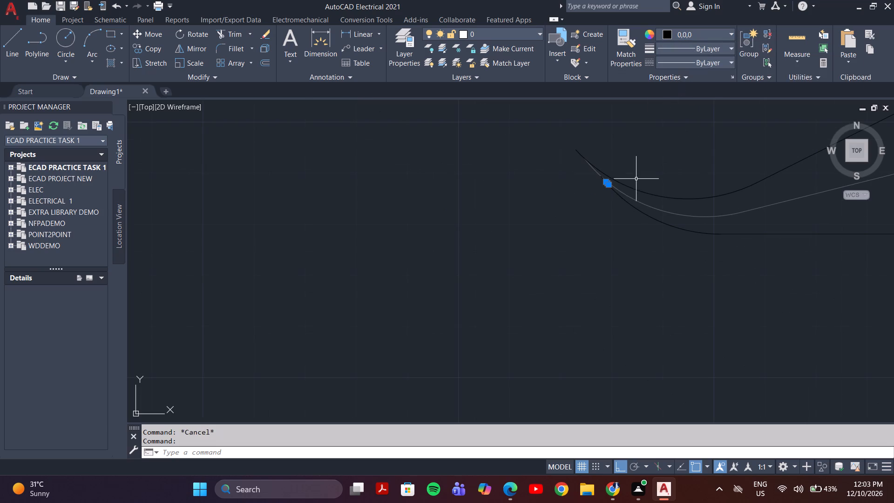
pyautogui.press('Escape')
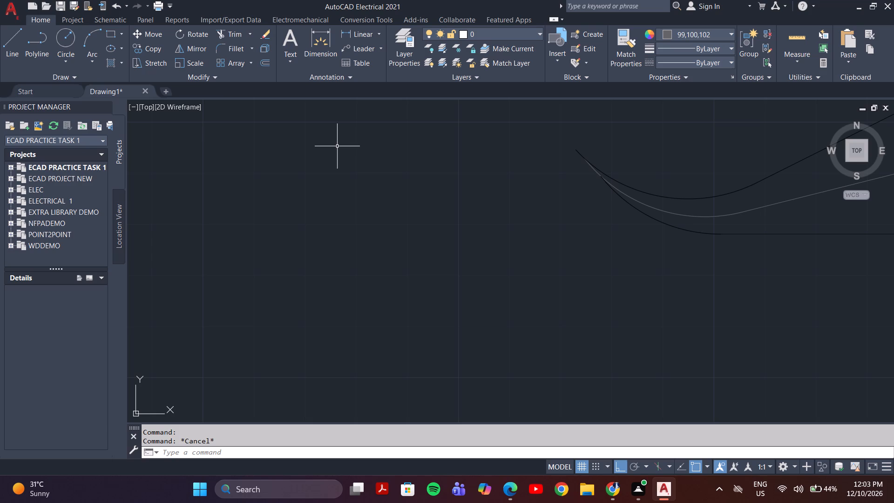
# Turn on command-history logging with the LOGFILEON command.
pyautogui.press('l')
pyautogui.write('ogf')
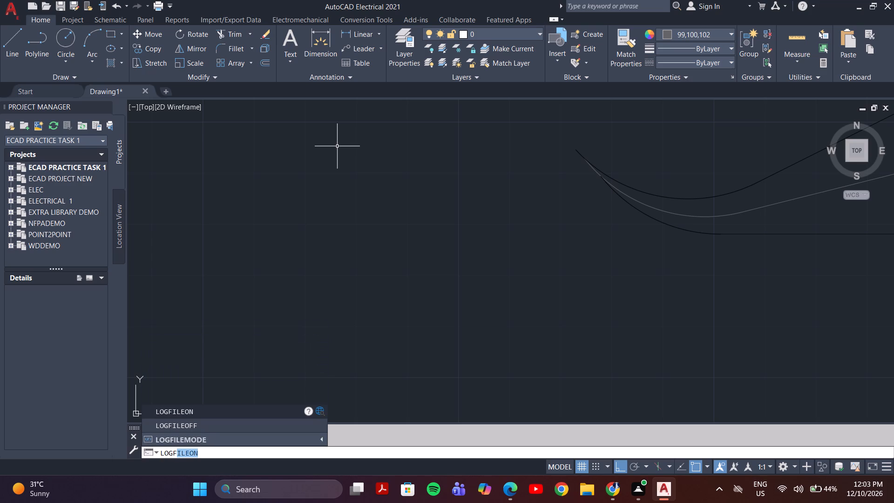
pyautogui.press('Right')
pyautogui.press('Return')
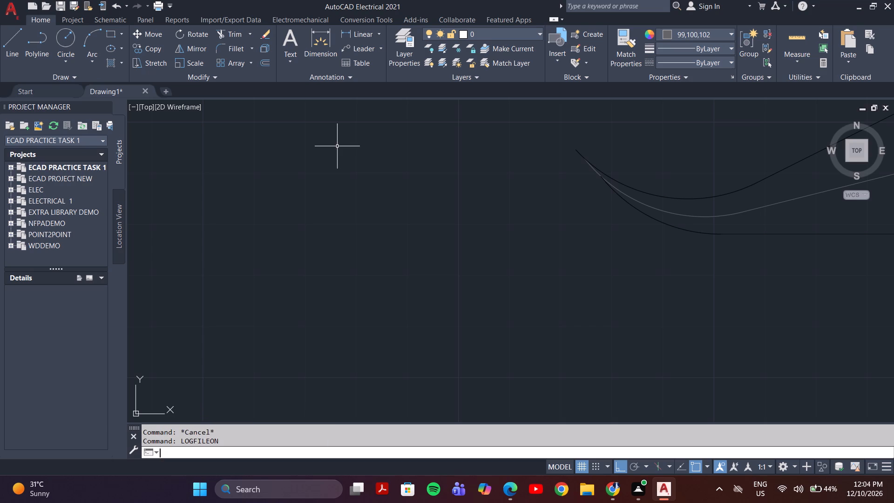
# Start a Hatch for the zigzag and shaft shape and set its type to Gradient.
pyautogui.moveTo(441, 267); pyautogui.dragTo(237, 324, button='middle')
pyautogui.scroll(-3, 549, 237)
pyautogui.moveTo(675, 256); pyautogui.dragTo(397, 299, button='middle')
pyautogui.scroll(-1, 457, 261)
pyautogui.moveTo(682, 288); pyautogui.dragTo(520, 291, button='middle')
pyautogui.scroll(-1, 519, 291)
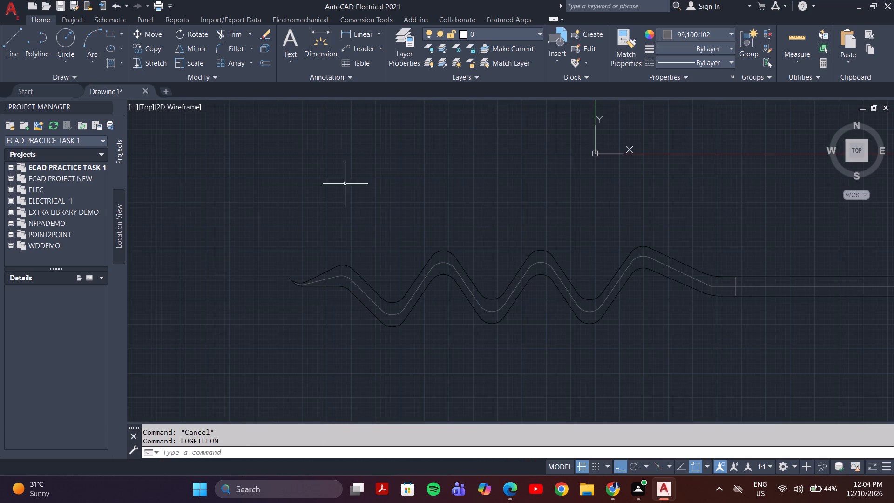
pyautogui.click(680, 39)
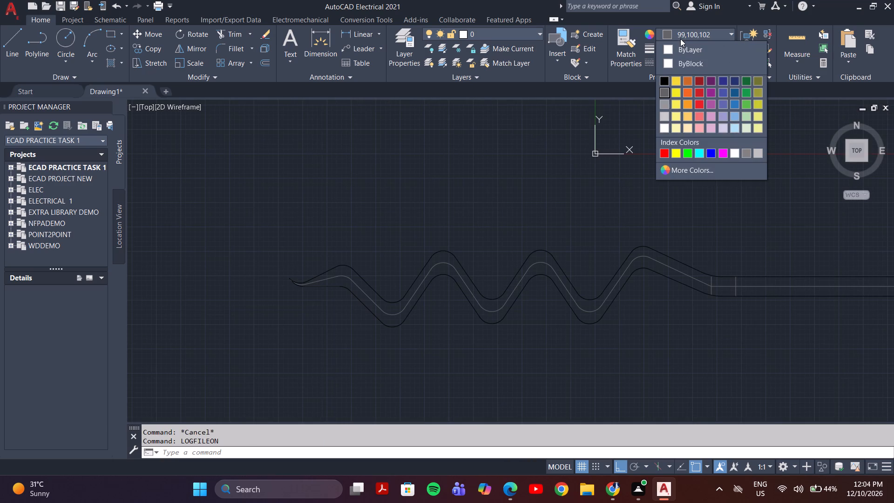
pyautogui.click(681, 32)
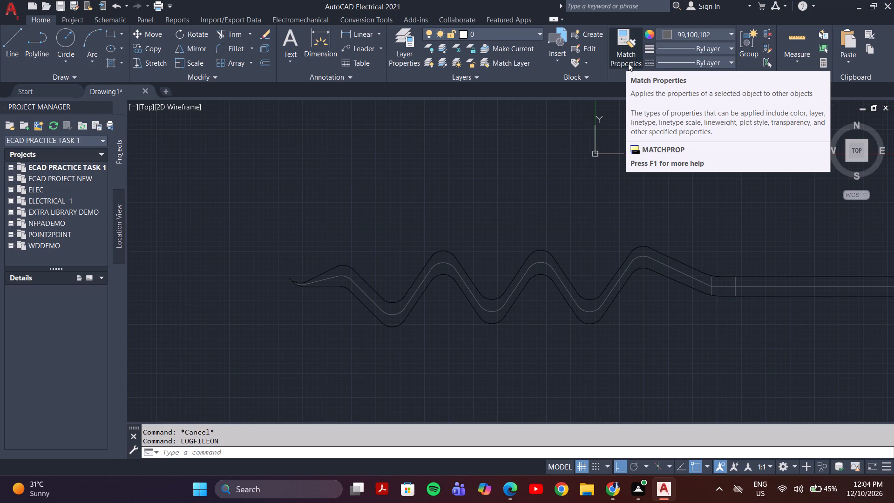
pyautogui.press('h')
pyautogui.press('Return')
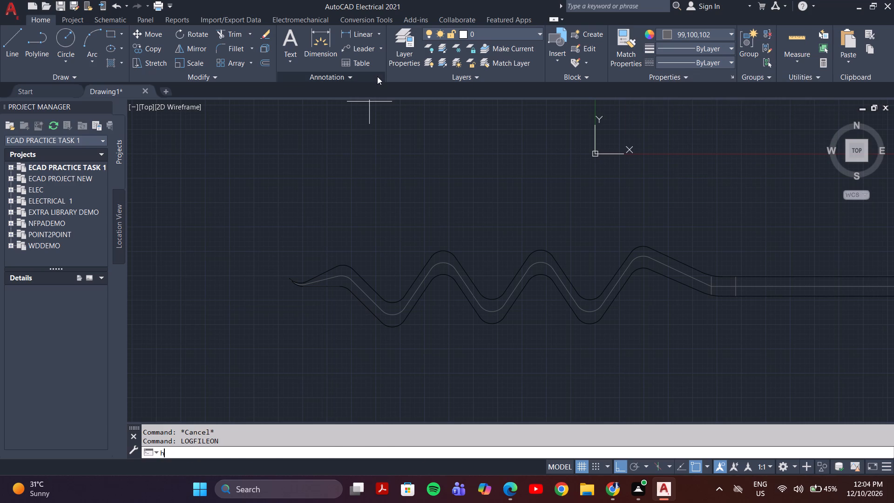
pyautogui.click(313, 48)
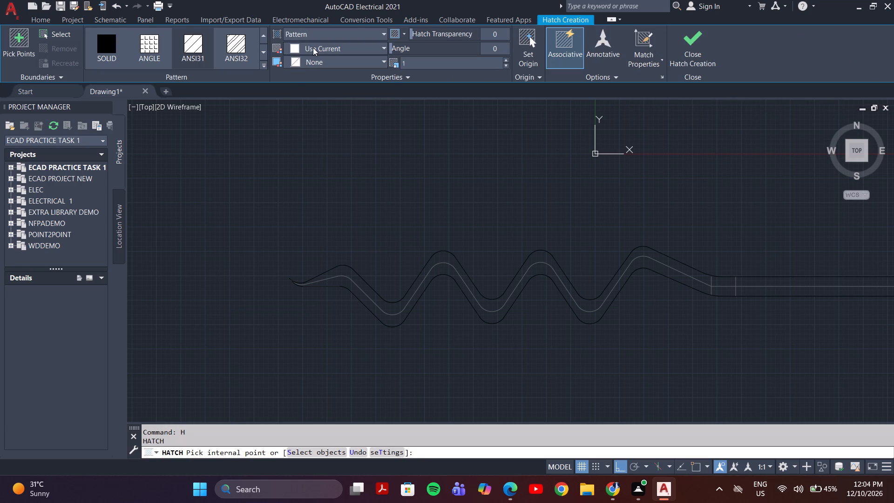
pyautogui.click(330, 32)
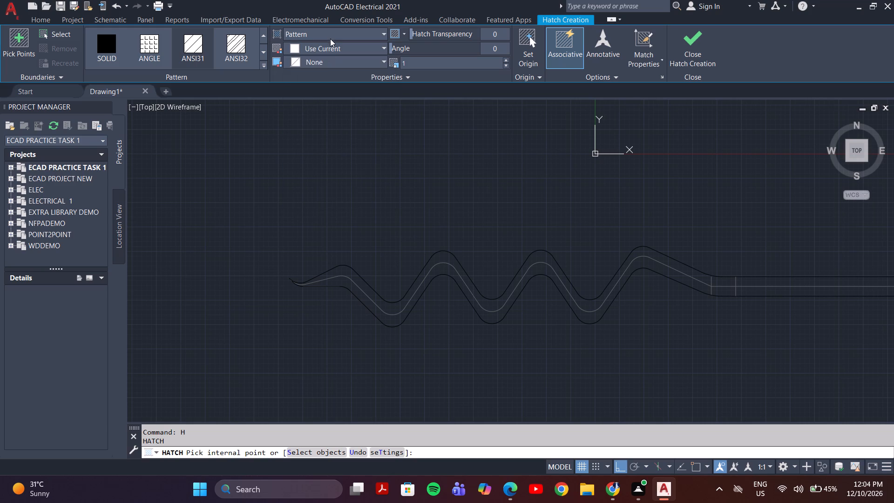
pyautogui.click(332, 33)
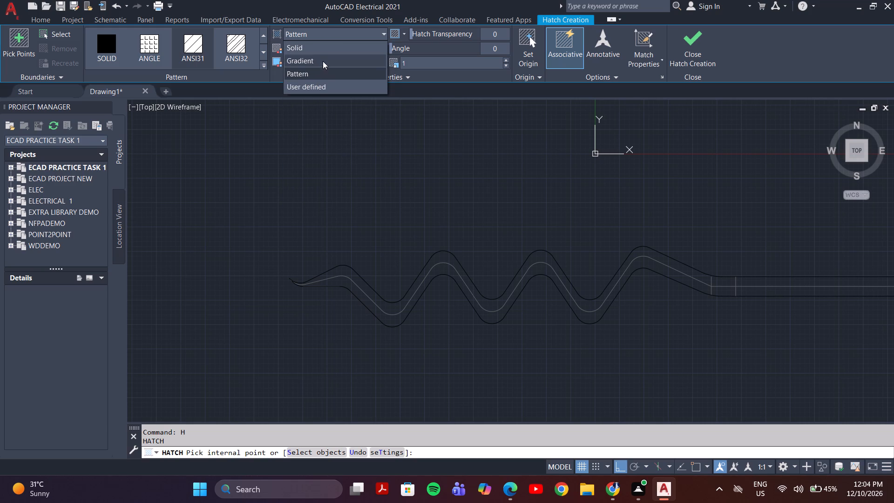
pyautogui.click(321, 56)
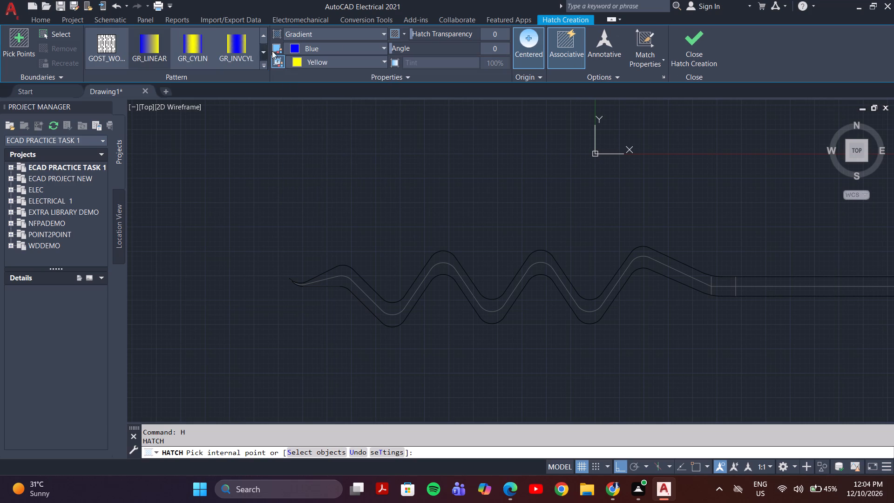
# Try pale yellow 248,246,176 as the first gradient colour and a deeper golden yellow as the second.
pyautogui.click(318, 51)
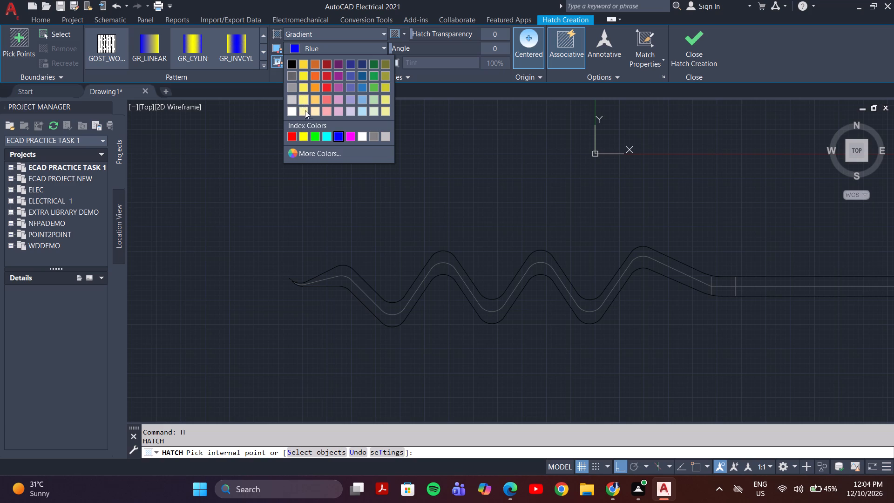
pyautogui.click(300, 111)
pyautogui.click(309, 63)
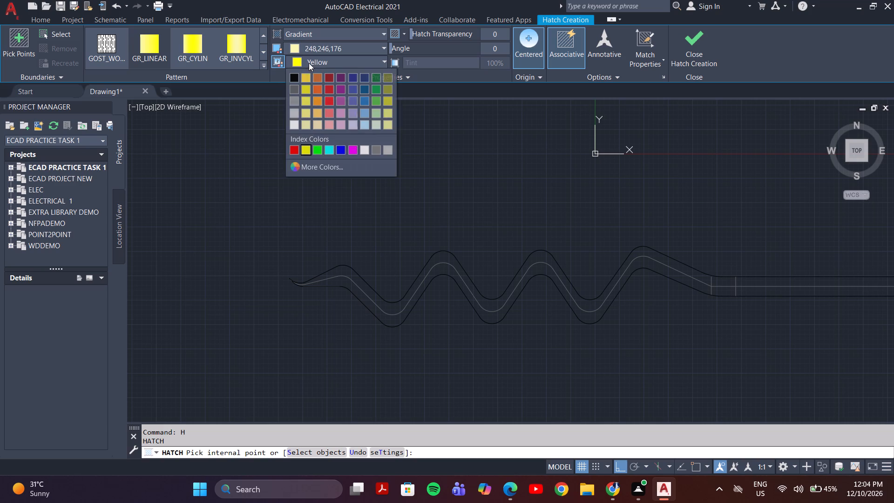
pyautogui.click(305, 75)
# Set the first gradient colour to golden yellow 248,215,49 and the second to pale yellow 248,246,176.
pyautogui.click(315, 47)
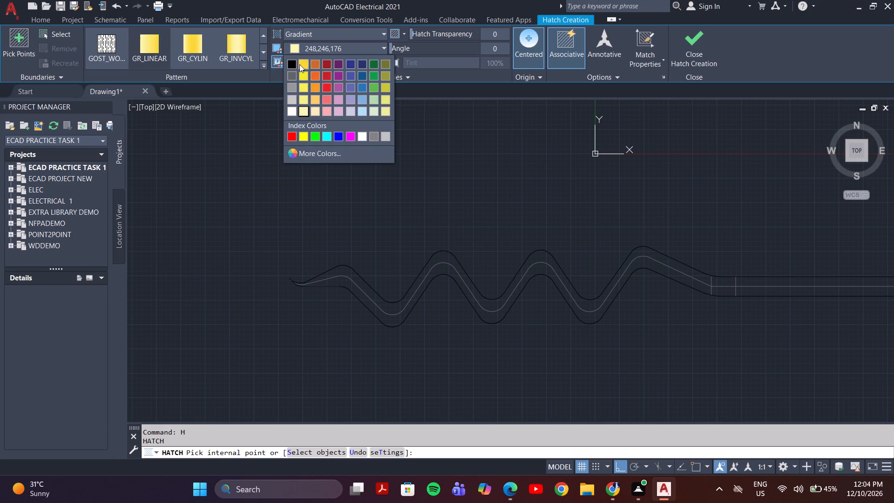
pyautogui.click(299, 64)
pyautogui.click(314, 60)
pyautogui.click(302, 126)
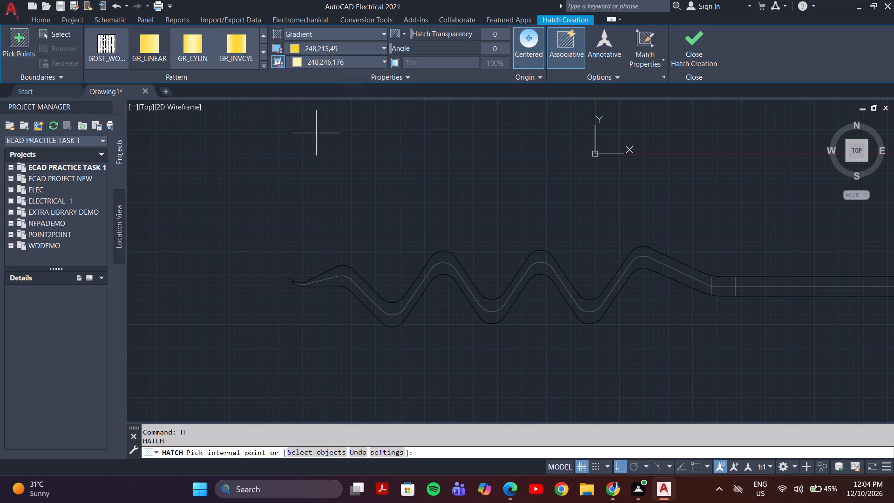
# Fill both bands of the zigzag, the short connecting segment, and the shaft with handle with the golden-to-pale-yellow gradient hatch.
pyautogui.click(444, 258)
pyautogui.click(440, 271)
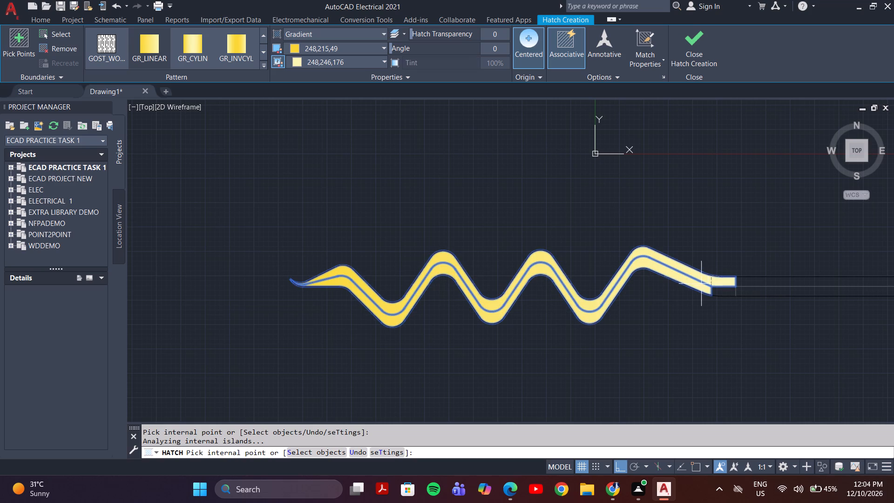
pyautogui.click(723, 293)
pyautogui.moveTo(743, 295); pyautogui.dragTo(490, 277, button='middle')
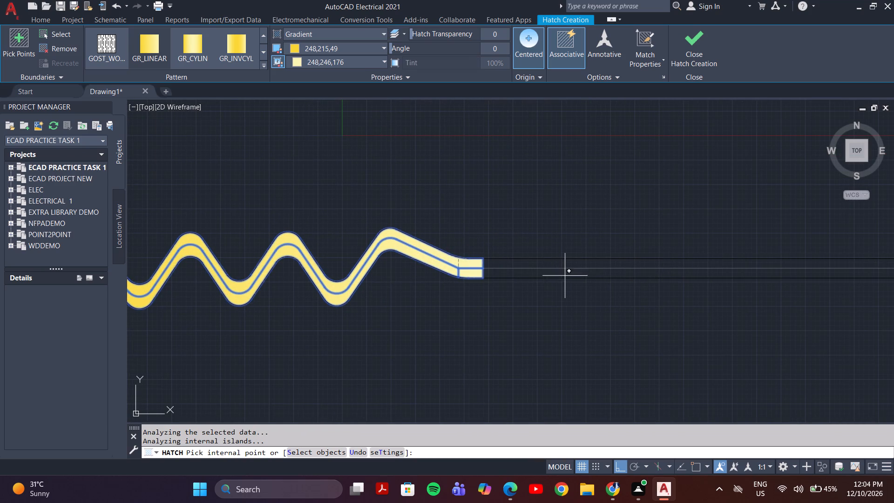
pyautogui.click(564, 274)
pyautogui.scroll(-3, 606, 270)
pyautogui.moveTo(615, 273); pyautogui.dragTo(463, 261, button='middle')
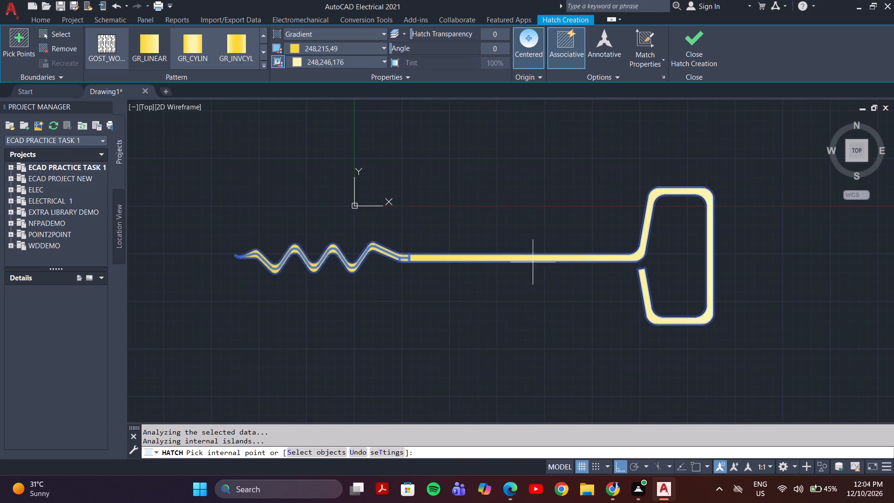
pyautogui.press('Return')
# Examine the gradient fill along the zigzag, the shaft joint and the handle, both close up and as a whole.
pyautogui.scroll(-1, 559, 250)
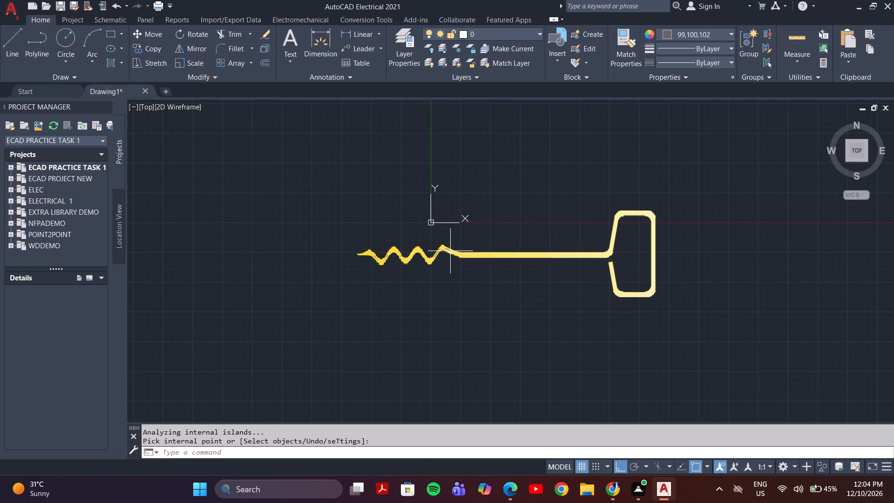
pyautogui.scroll(3, 450, 251)
pyautogui.scroll(-3, 387, 239)
pyautogui.moveTo(418, 226); pyautogui.dragTo(516, 228, button='middle')
pyautogui.scroll(3, 521, 234)
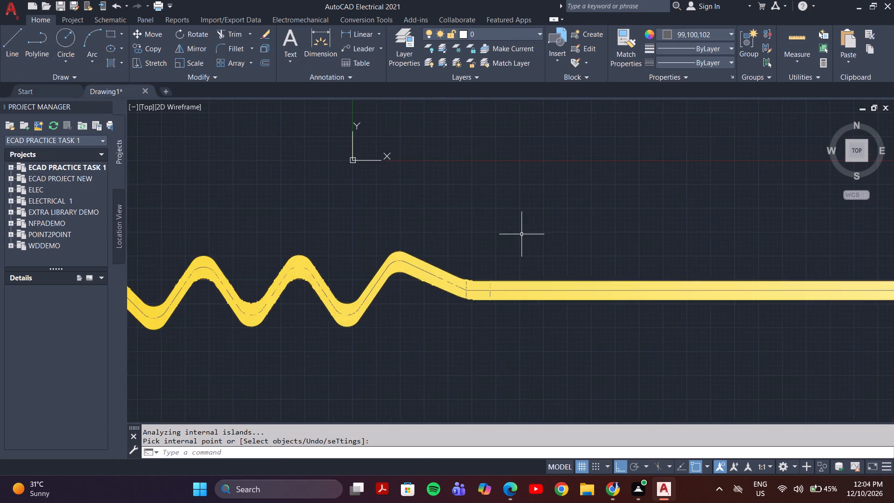
pyautogui.scroll(-6, 519, 235)
pyautogui.scroll(3, 519, 251)
pyautogui.scroll(-2, 510, 257)
pyautogui.moveTo(510, 257); pyautogui.dragTo(419, 293, button='middle')
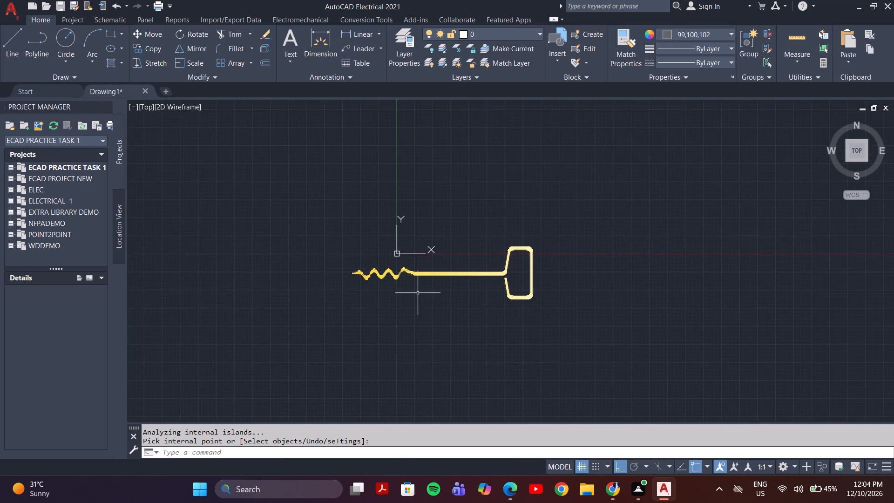
pyautogui.scroll(2, 417, 293)
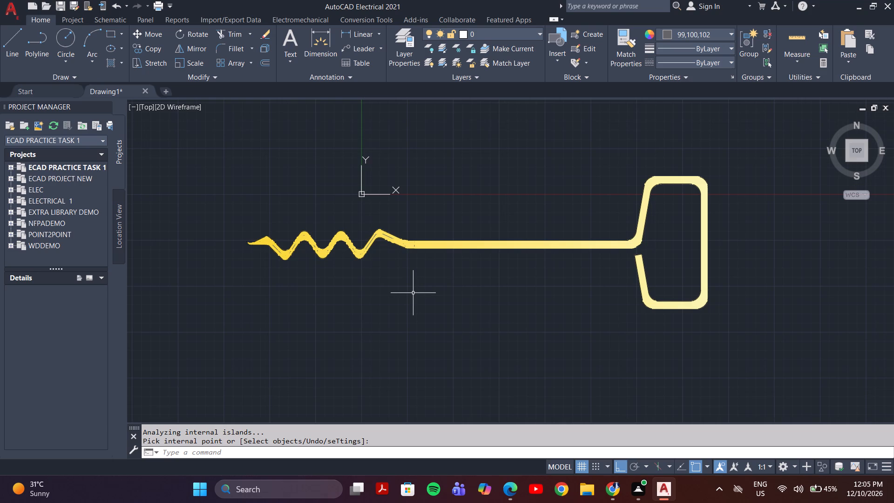
pyautogui.press('Escape')
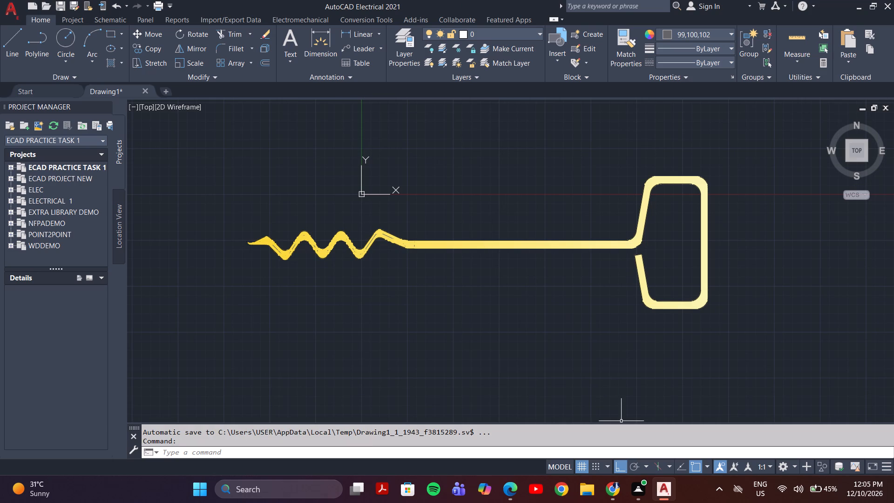